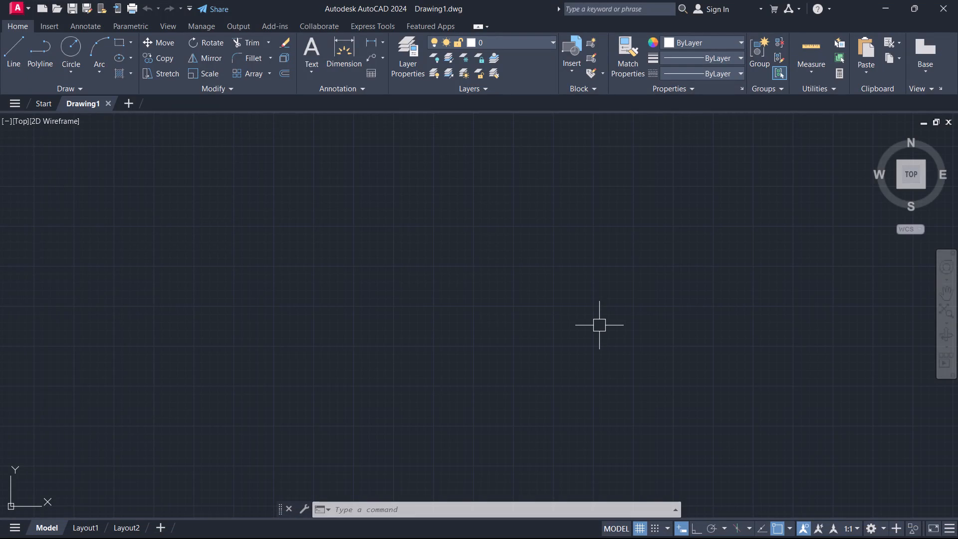
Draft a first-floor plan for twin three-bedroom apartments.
Turn on command logging with LOGFILEON.
text(log)
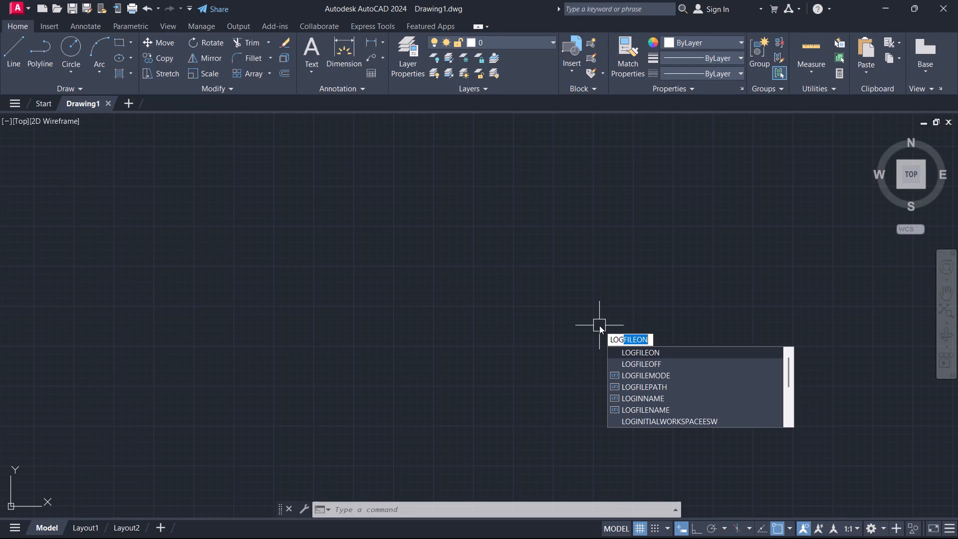
key(Return)
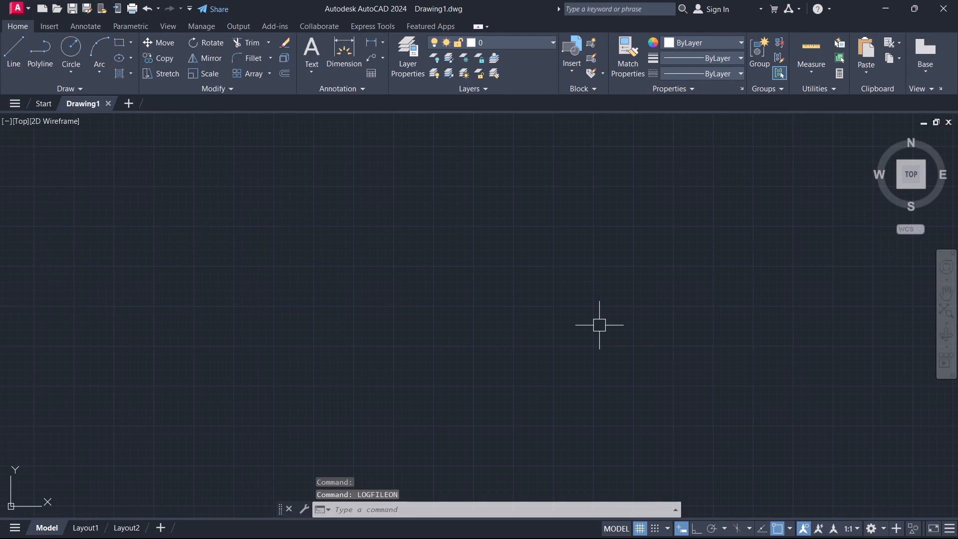
Save the drawing as "First Floor Plan (Twin 3 BHK Apartments)" in the SYMBIOSIS SOLUTIONS internship folder on the Desktop.
key(ctrl+s)
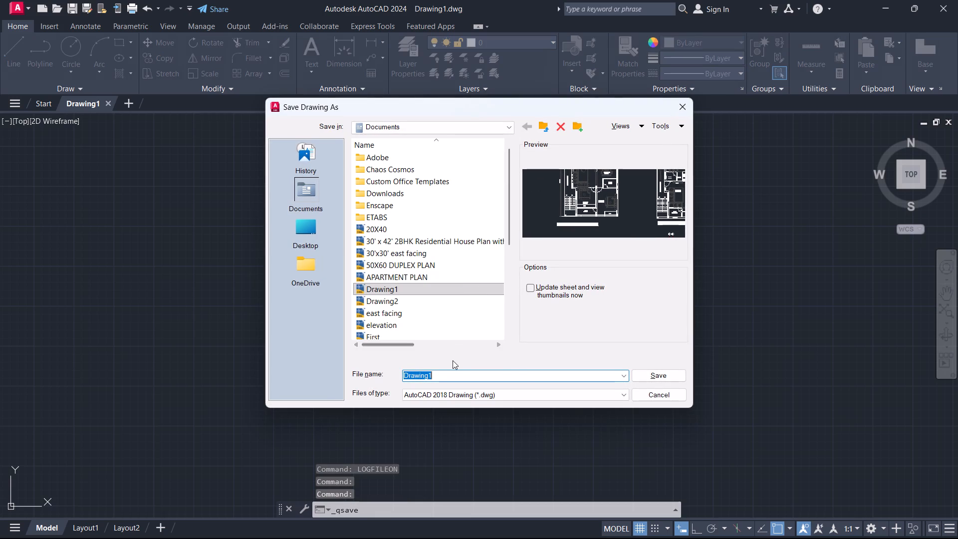
key(ctrl+v)
click(316, 226)
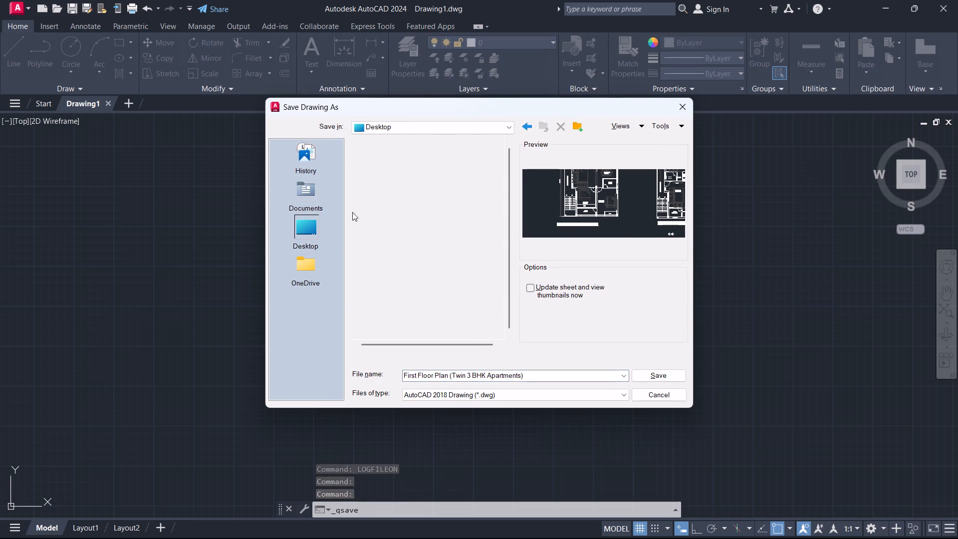
scroll(421, 281, down, 3)
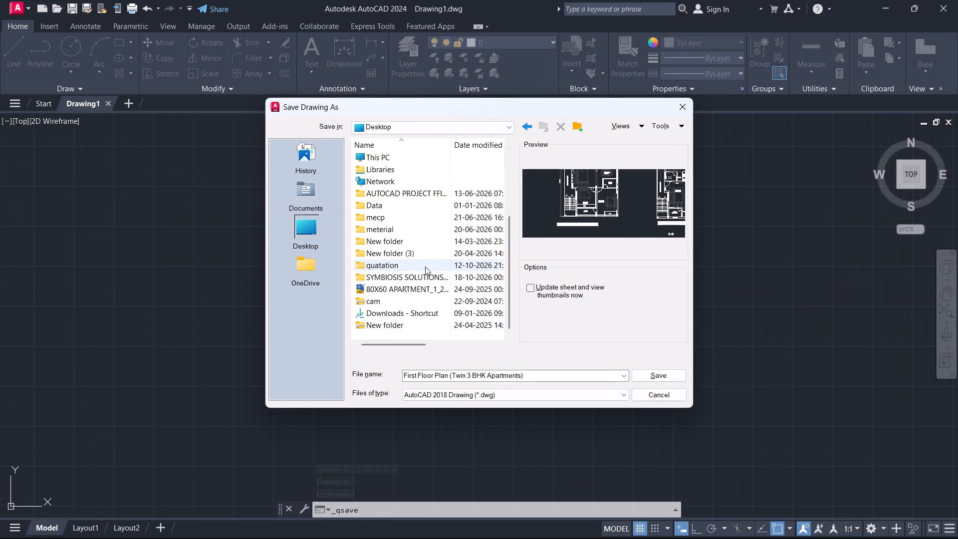
double_click(426, 277)
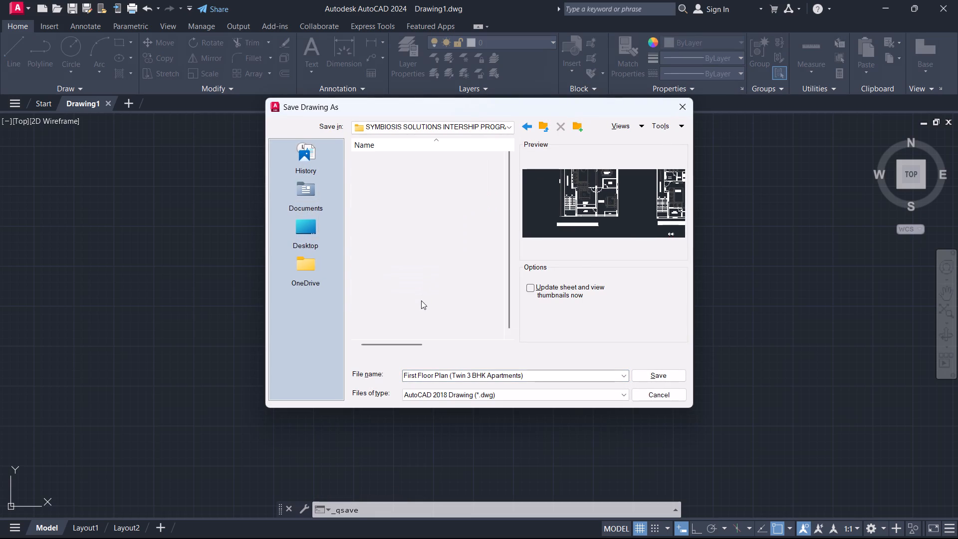
click(663, 379)
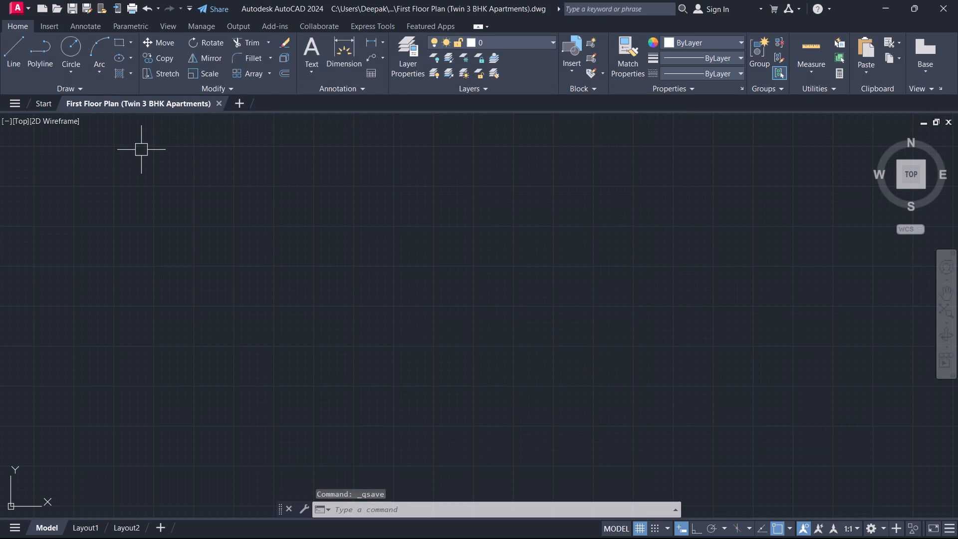
Configure the drawing units to Engineering length type with 0'-0.0" precision and an insertion scale in inches.
text(un)
key(space)
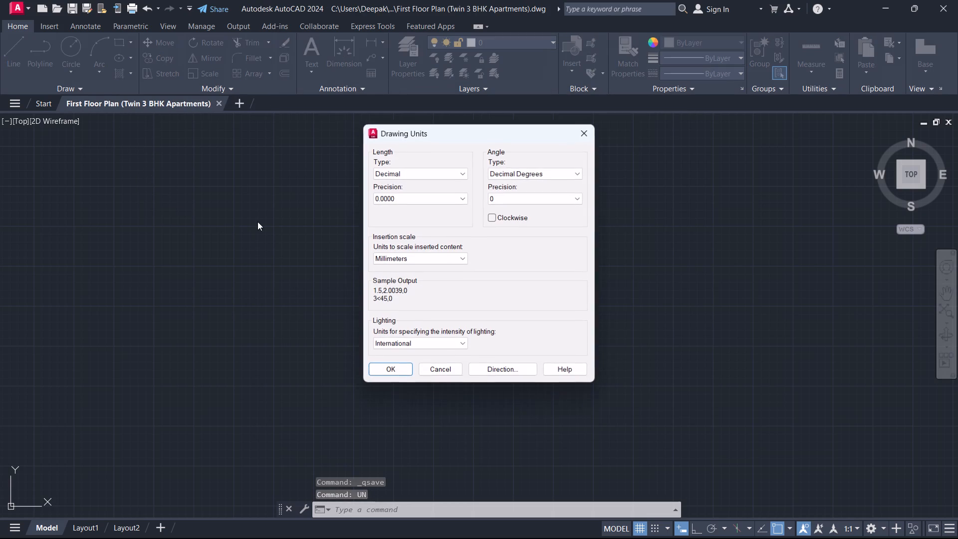
click(437, 253)
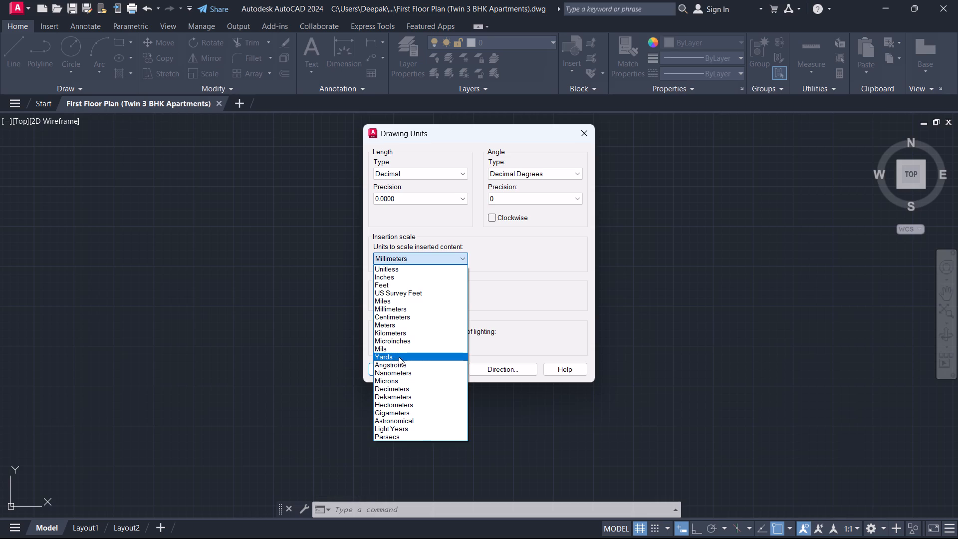
click(402, 279)
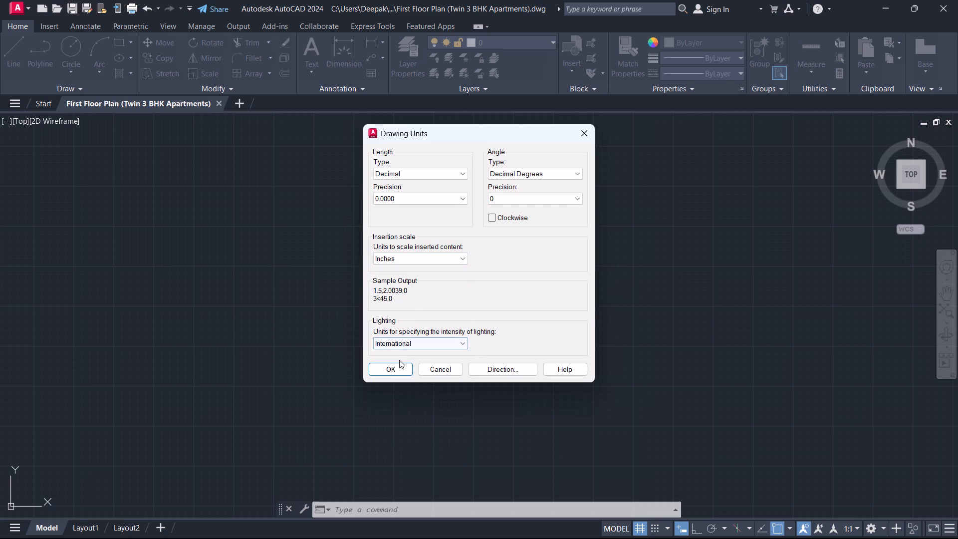
click(428, 180)
click(431, 174)
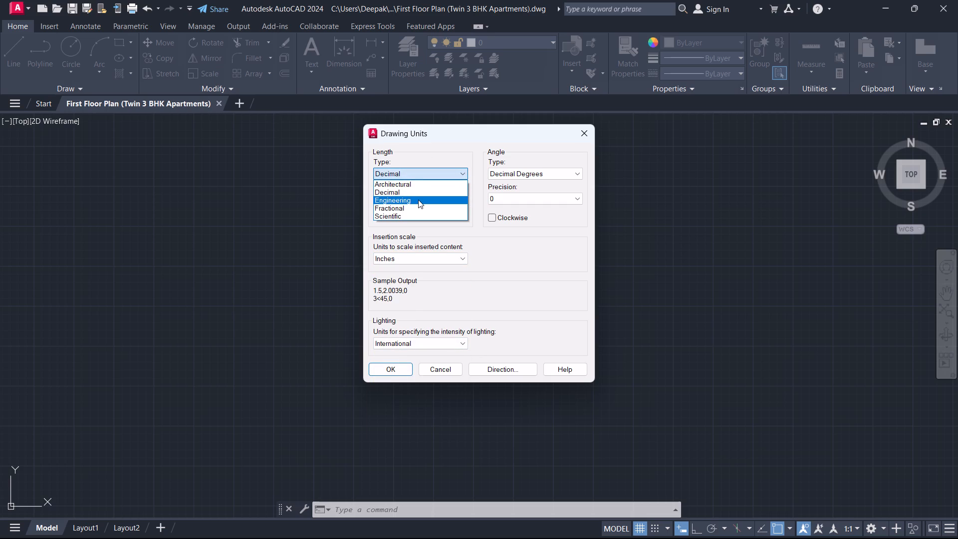
click(423, 184)
click(412, 198)
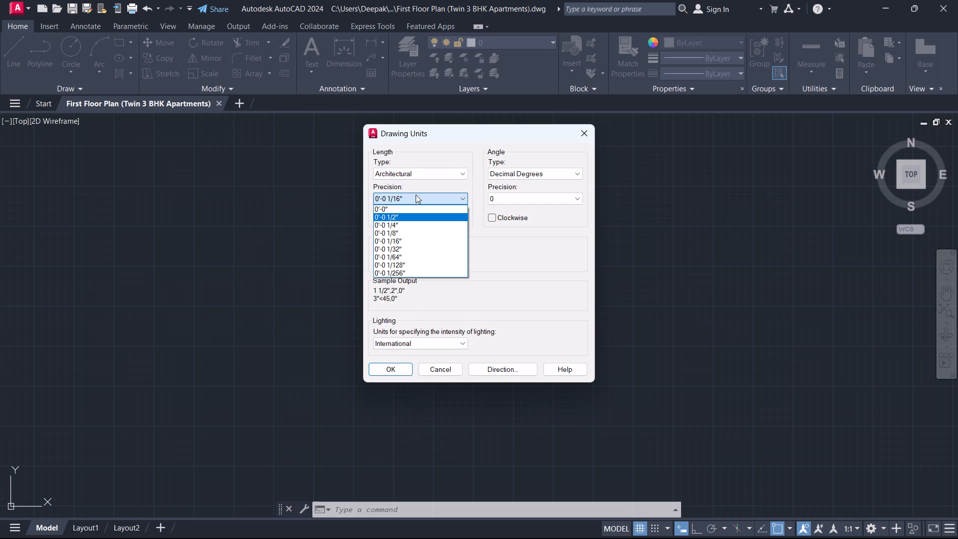
click(428, 164)
click(429, 171)
double_click(418, 199)
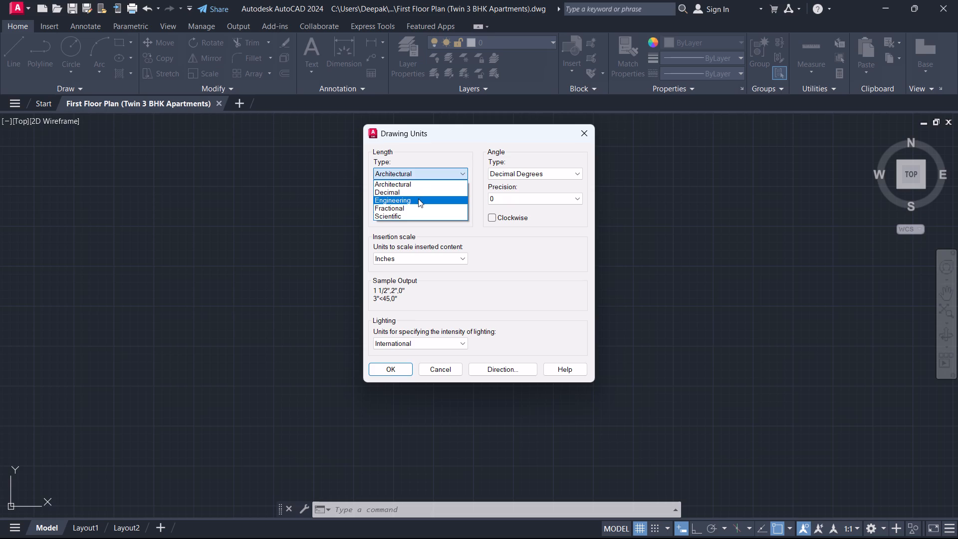
click(410, 232)
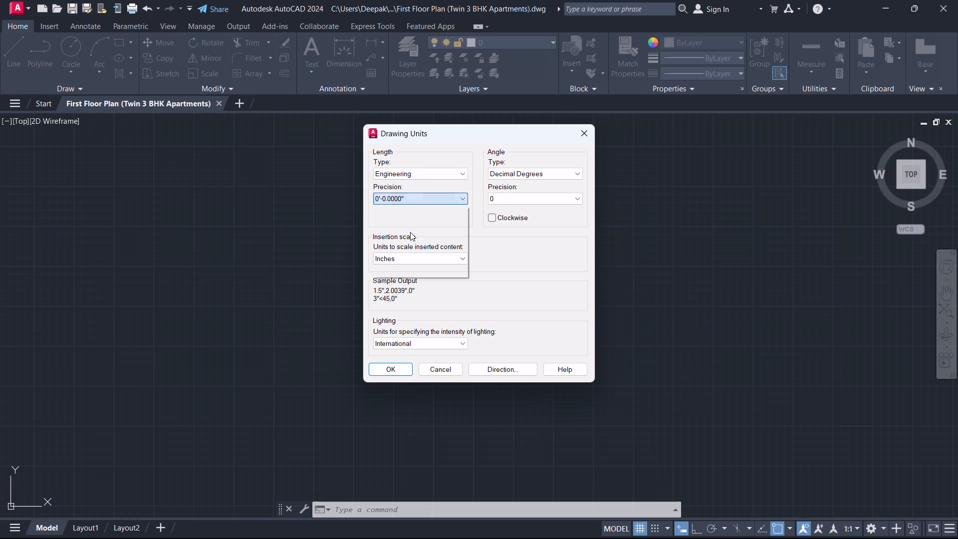
click(416, 197)
click(408, 218)
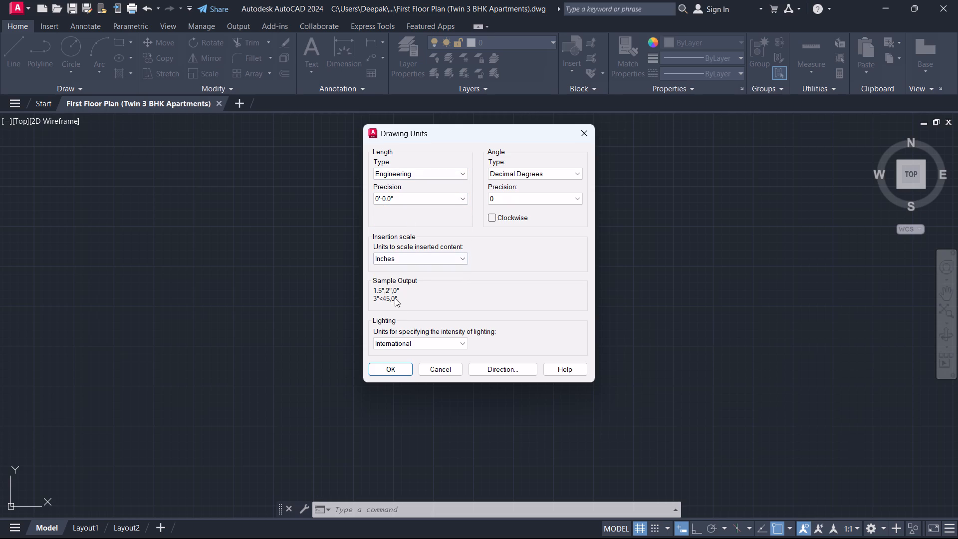
click(395, 371)
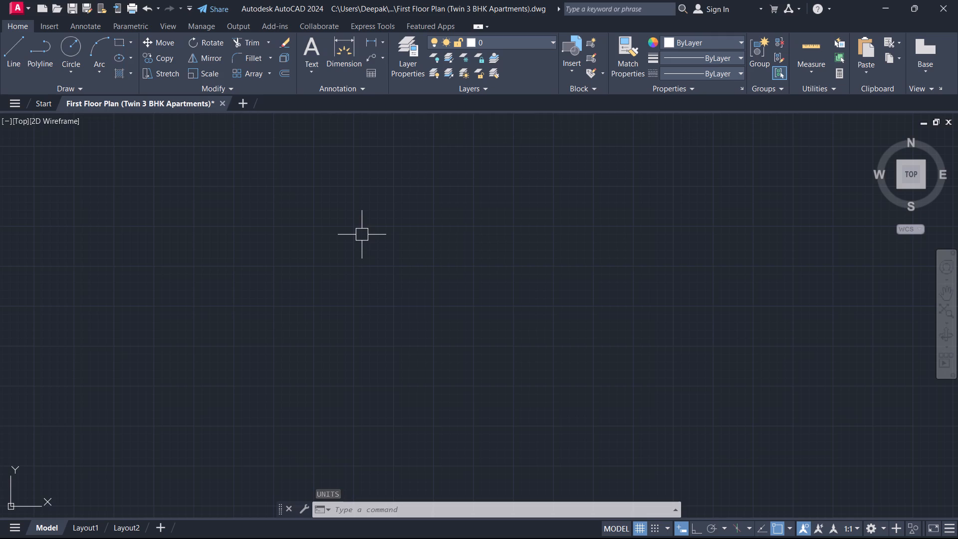
Modify the ISO-25 dimension style's primary units to Engineering format with 0'-0.0" precision.
key(d)
key(d)
key(Escape)
text(d)
key(space)
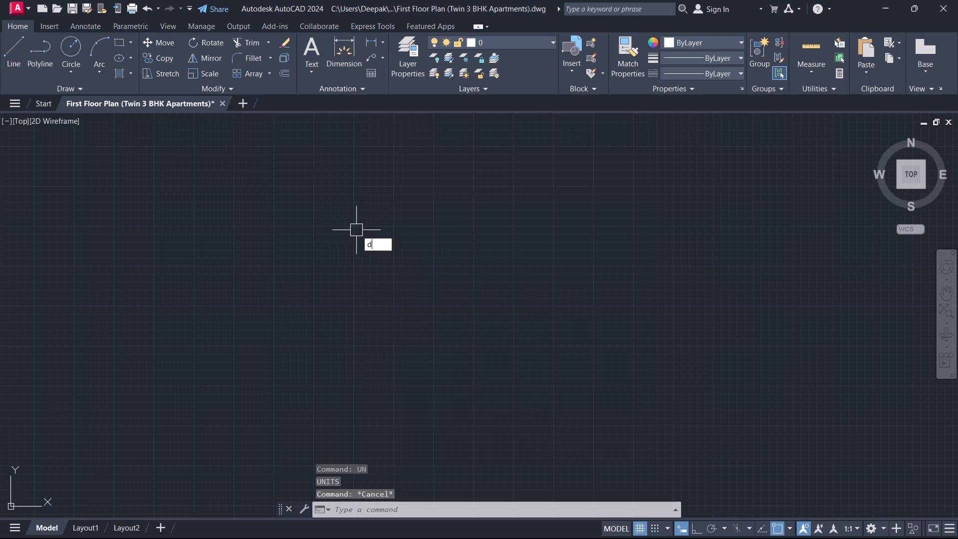
click(627, 250)
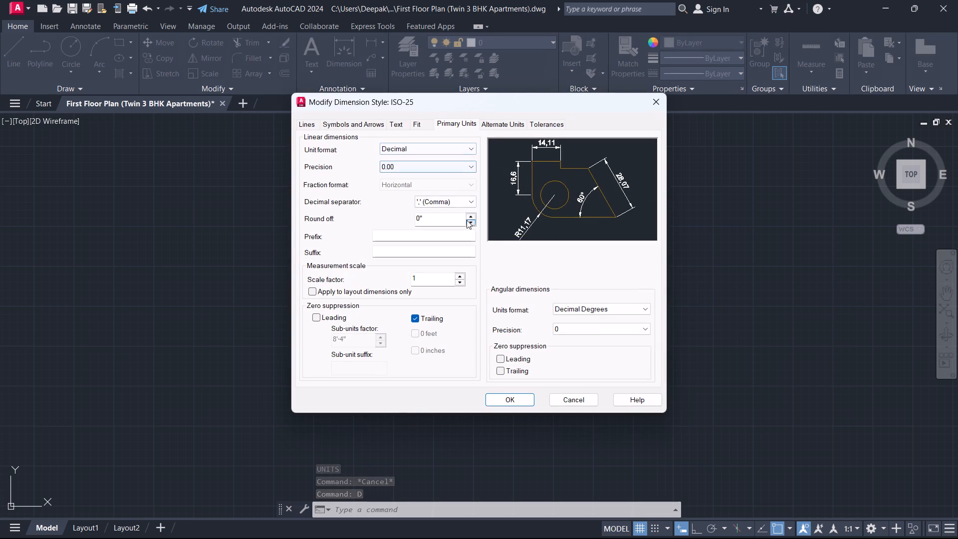
click(457, 152)
click(448, 172)
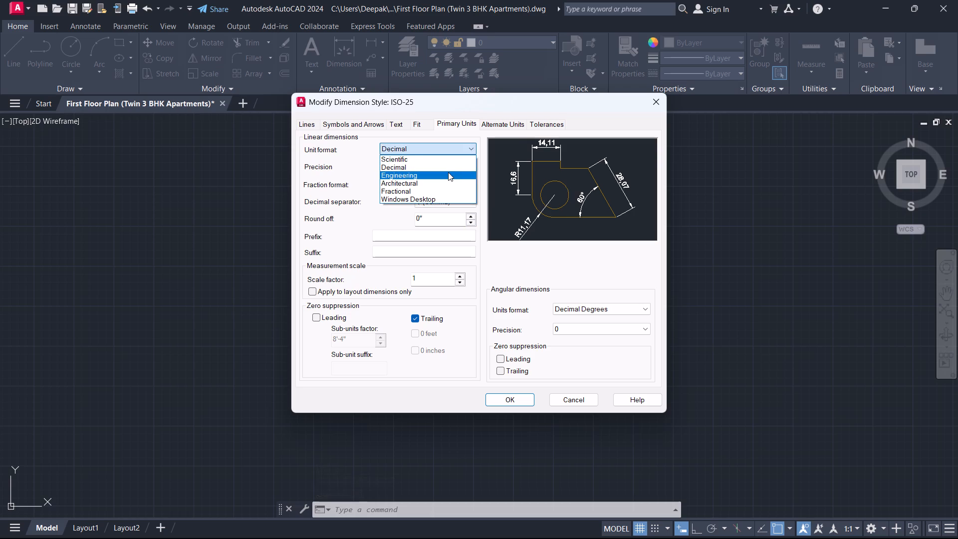
click(445, 163)
click(413, 183)
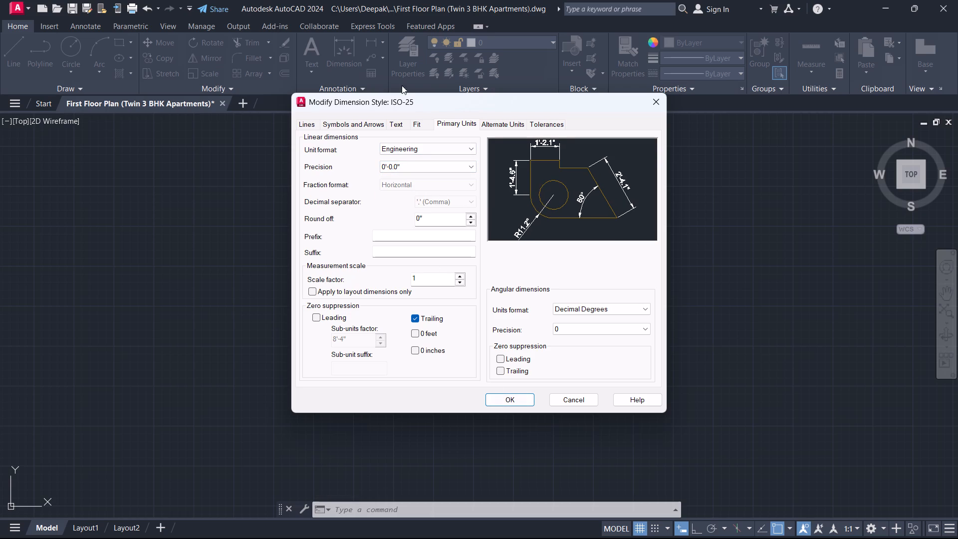
Set the ISO-25 dimension text height to 7 with horizontal text alignment, and make the style current.
click(393, 126)
drag(449, 209, 419, 205)
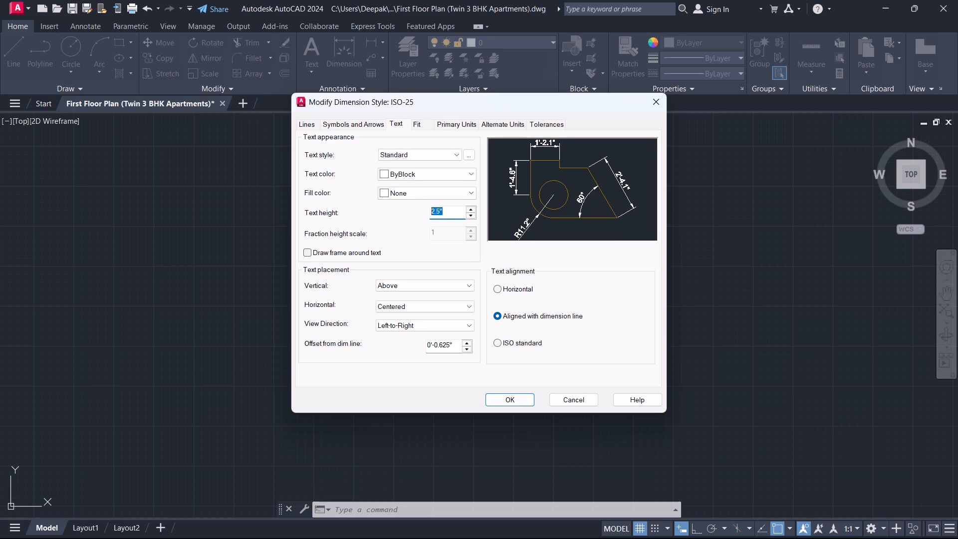
drag(419, 205, 418, 205)
key(7)
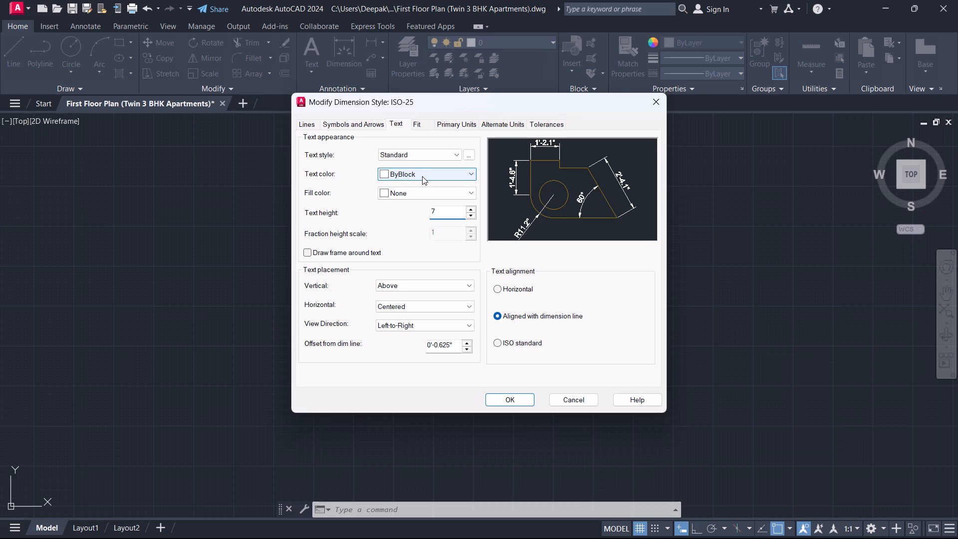
click(521, 293)
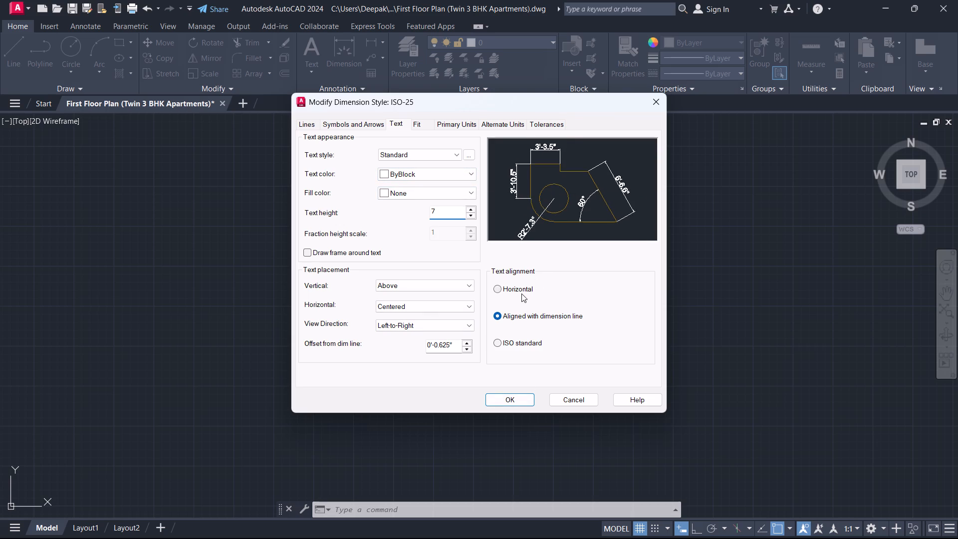
click(496, 404)
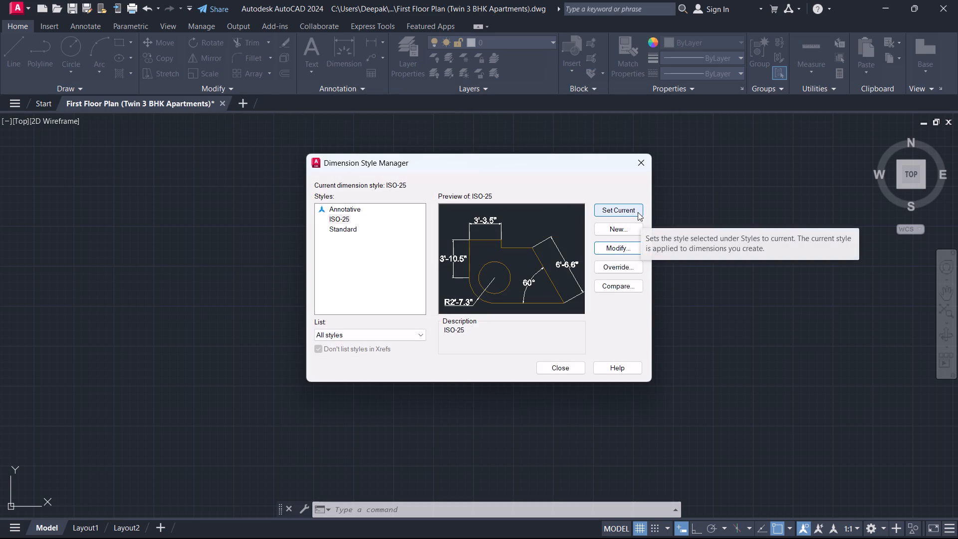
click(638, 212)
click(555, 370)
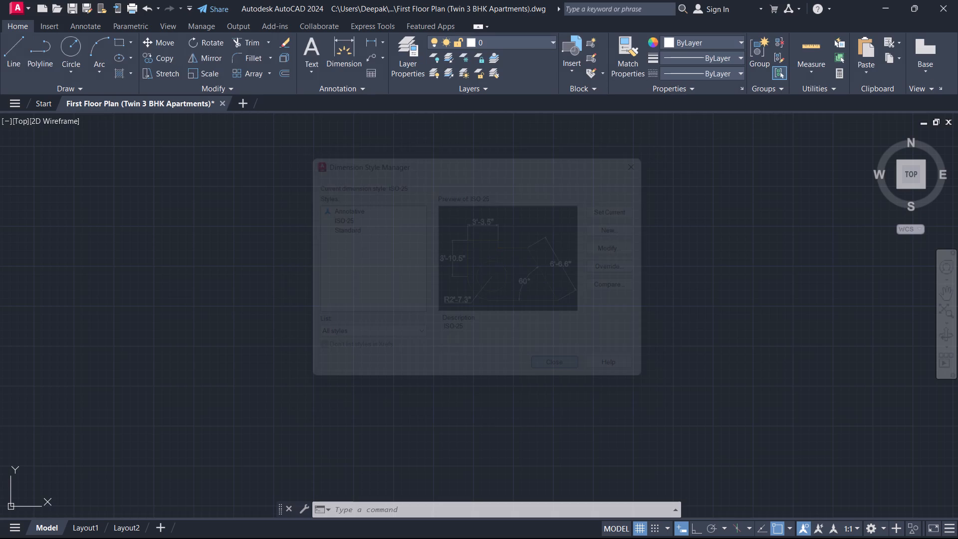
Draw a vertical line 11' long downward from a free point, with Ortho mode on.
scroll(381, 305, down, 1)
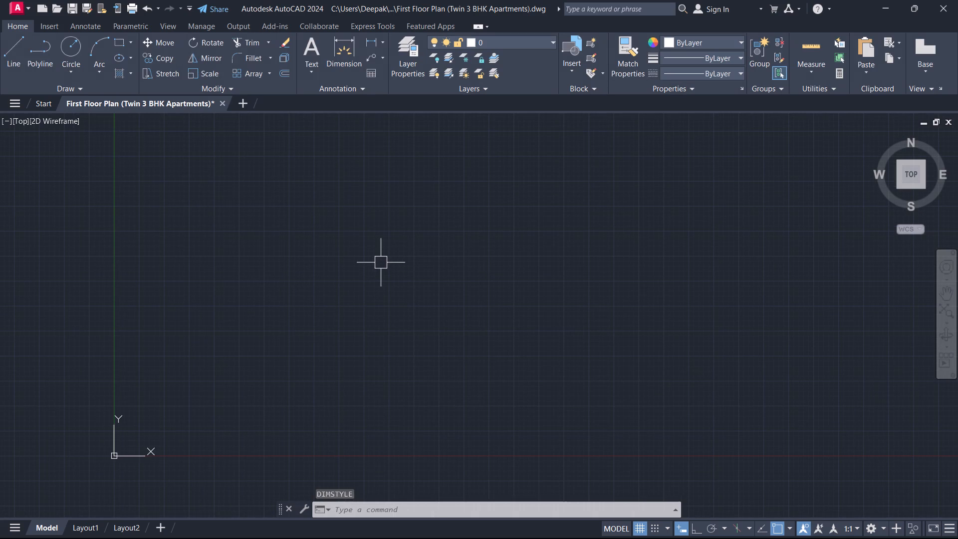
text(l)
key(space)
scroll(367, 158, down, 4)
middle_drag(354, 170, 349, 494)
scroll(354, 170, down, 1)
click(363, 275)
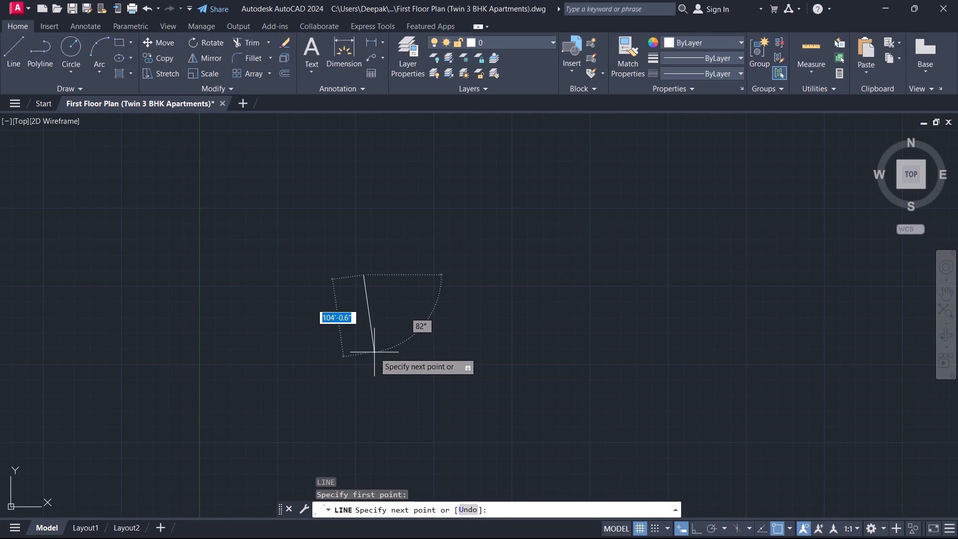
key(F8)
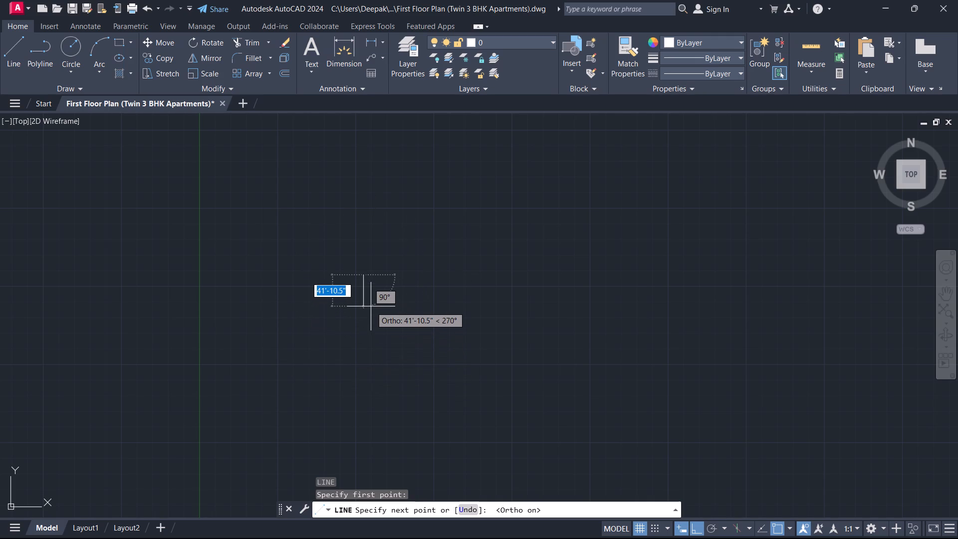
text(11')
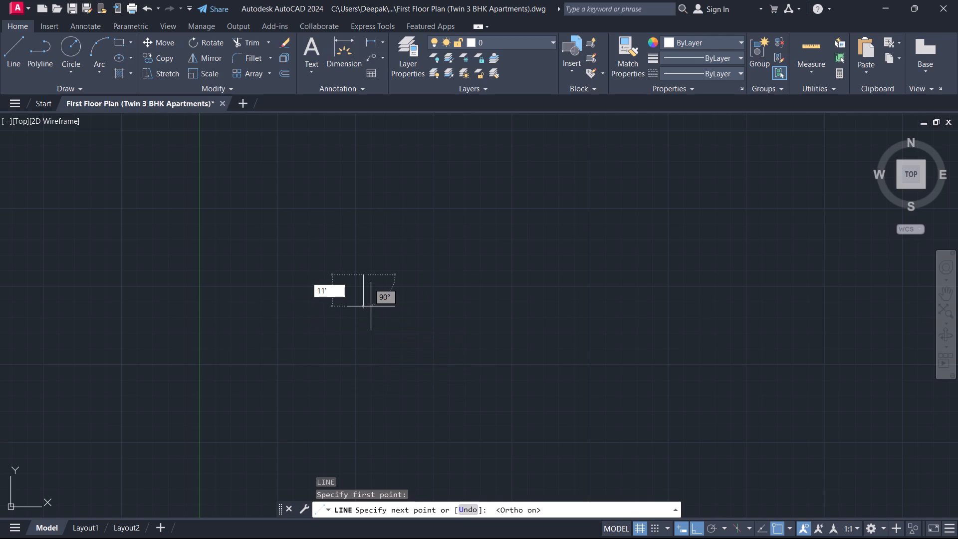
key(Return)
key(Escape)
Offset the 11' vertical line 10'0" to its right.
text(o)
key(space)
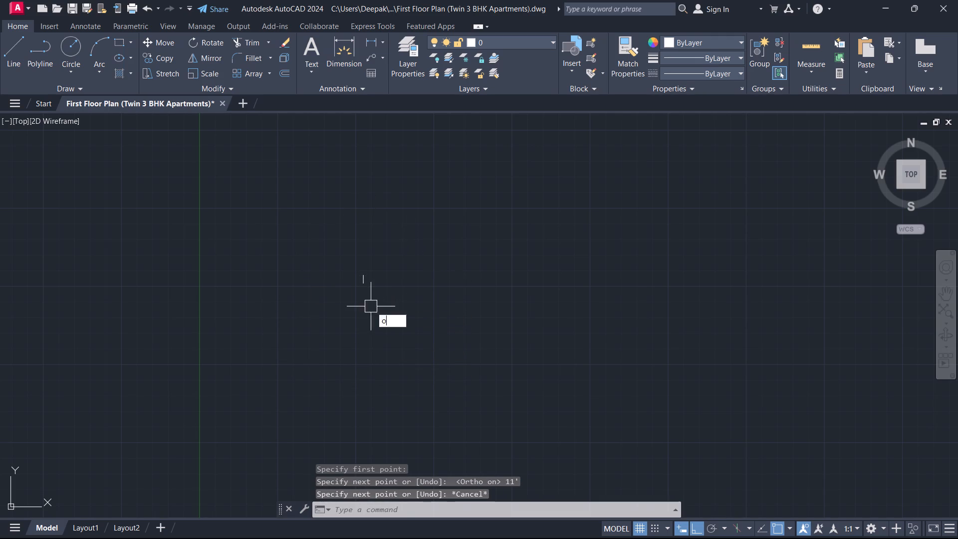
text(10'0)
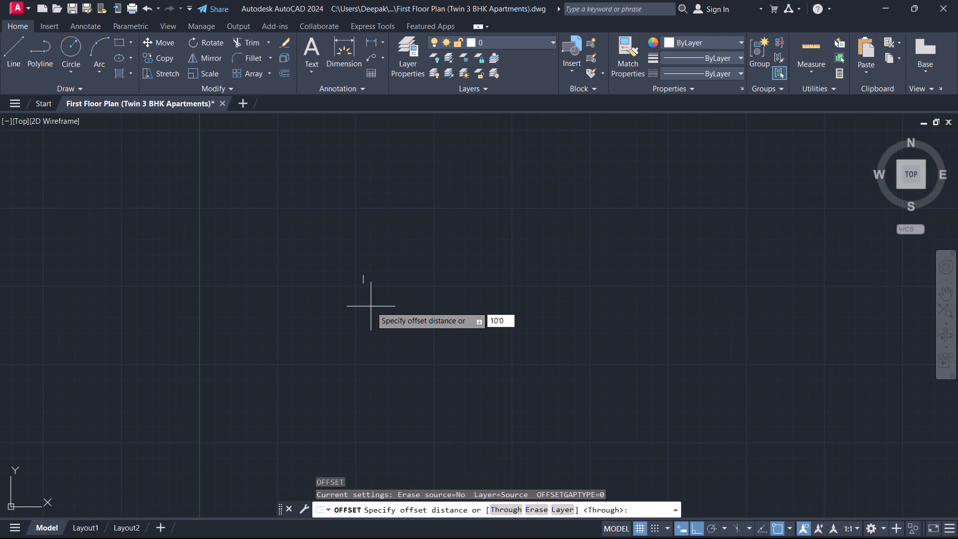
key(shift+quotedbl)
key(Return)
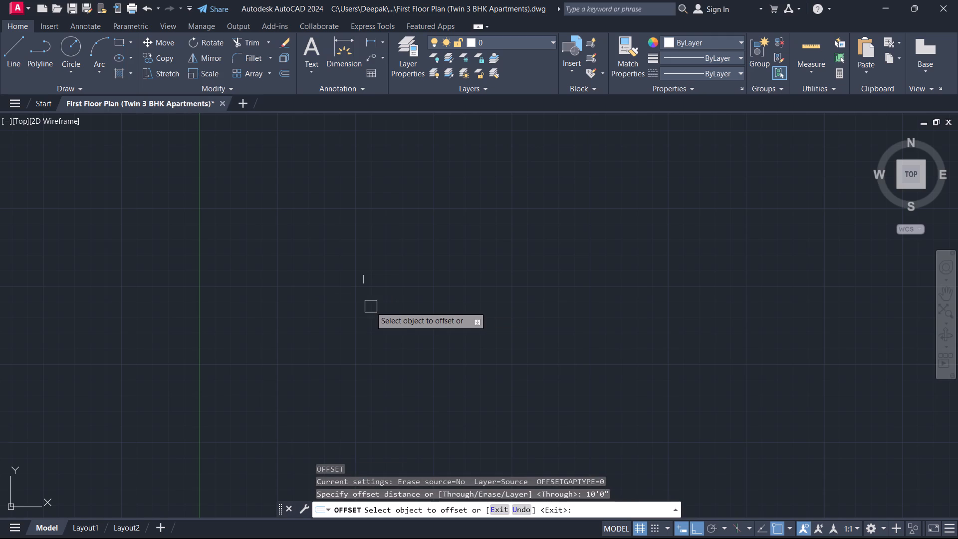
scroll(348, 289, up, 3)
click(410, 241)
click(408, 245)
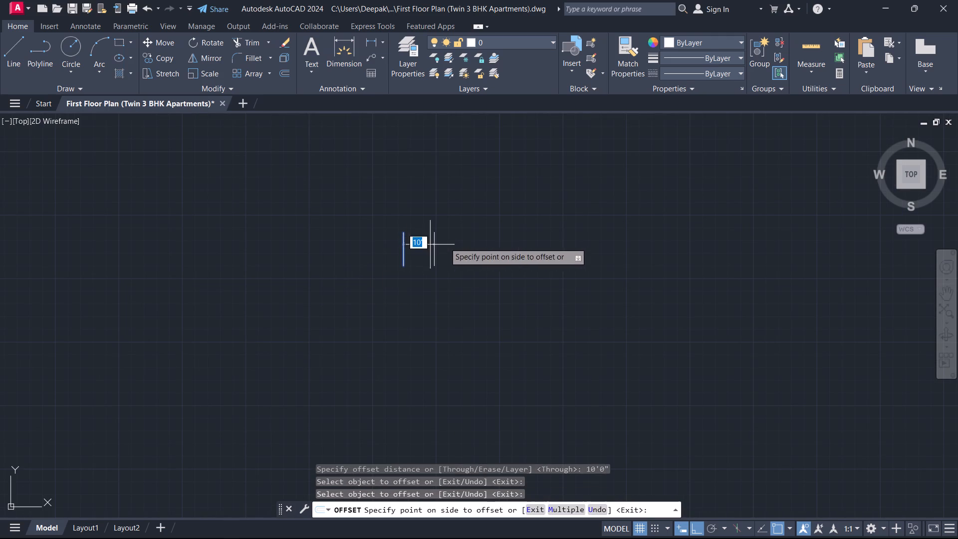
click(447, 242)
key(Escape)
middle_drag(440, 249, 381, 284)
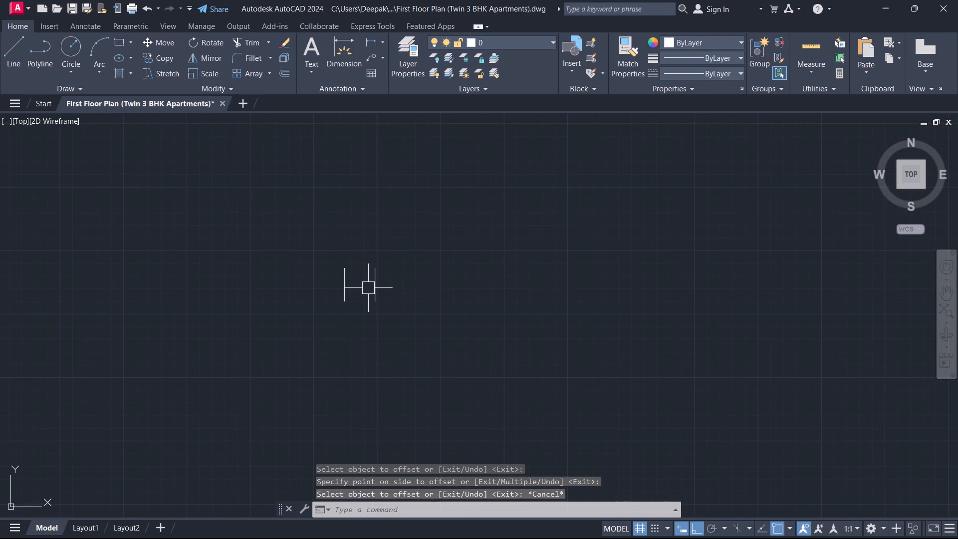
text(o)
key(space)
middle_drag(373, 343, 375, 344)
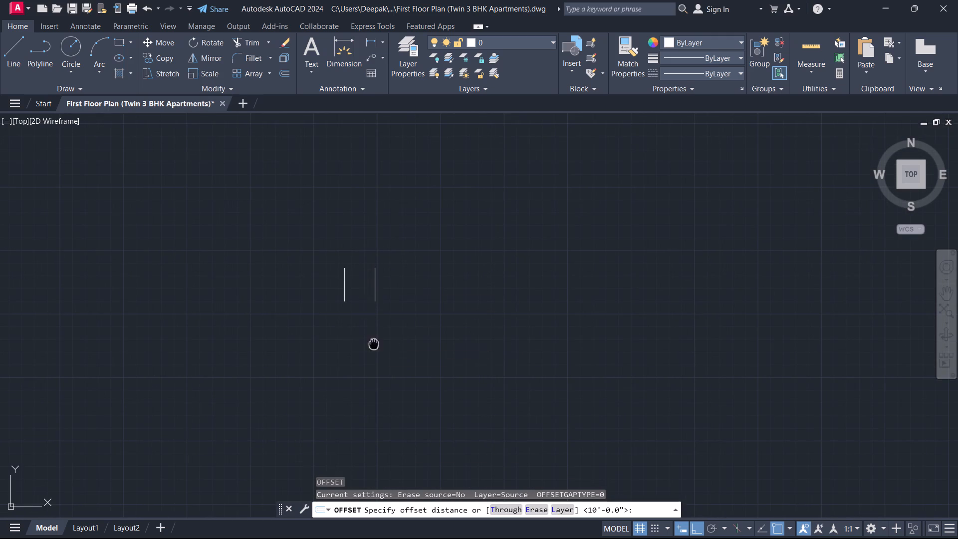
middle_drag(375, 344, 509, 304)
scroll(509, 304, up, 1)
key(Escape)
Offset the right vertical line 5" outward to its right.
scroll(490, 259, up, 1)
middle_drag(491, 258, 480, 365)
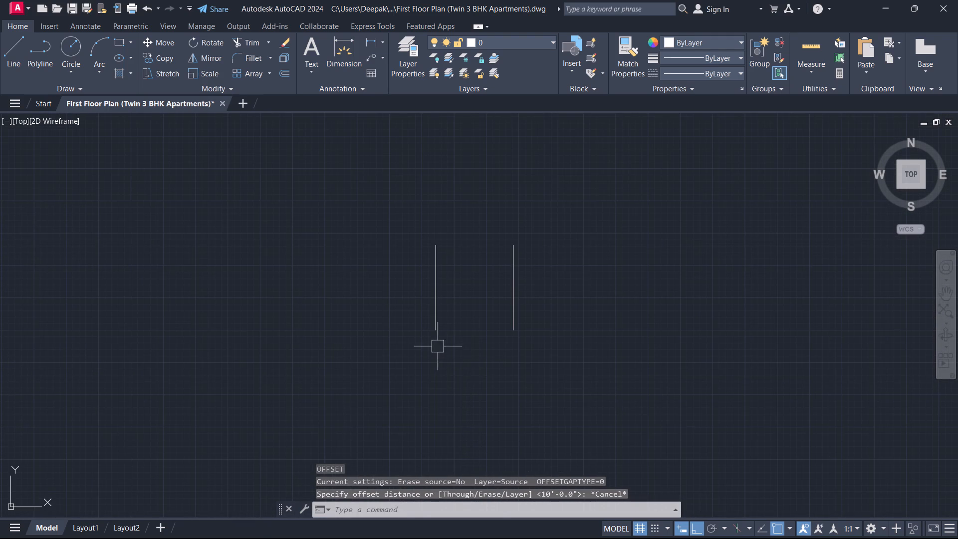
text(o)
key(space)
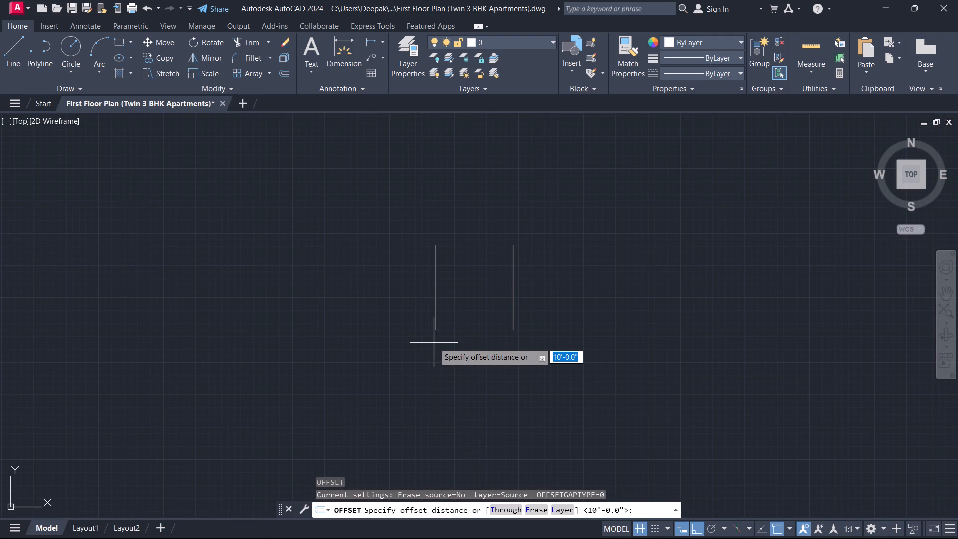
key(5)
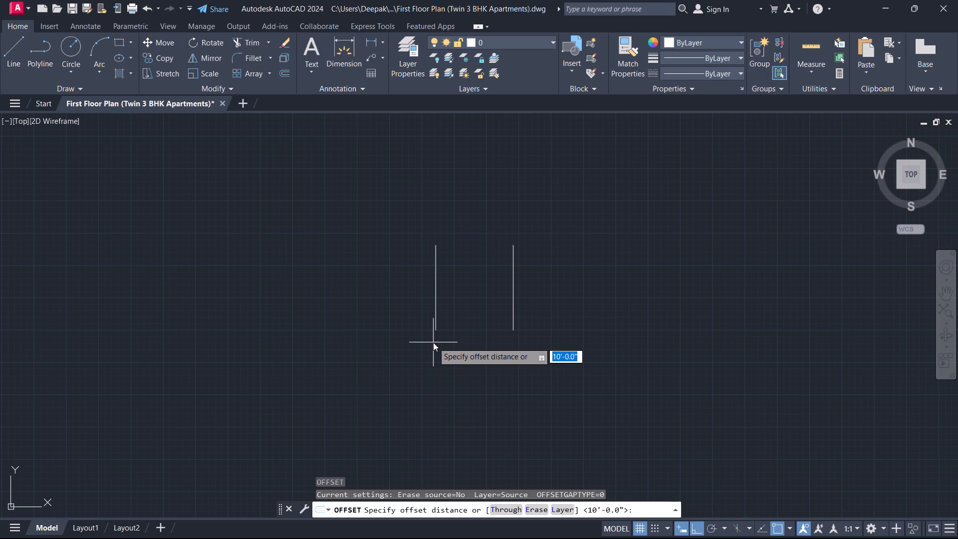
key(Return)
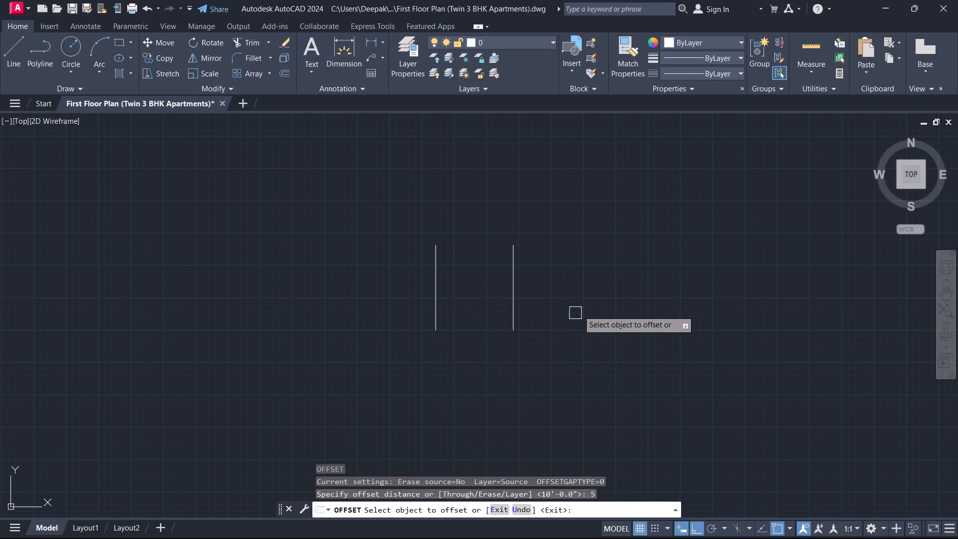
click(515, 312)
click(537, 315)
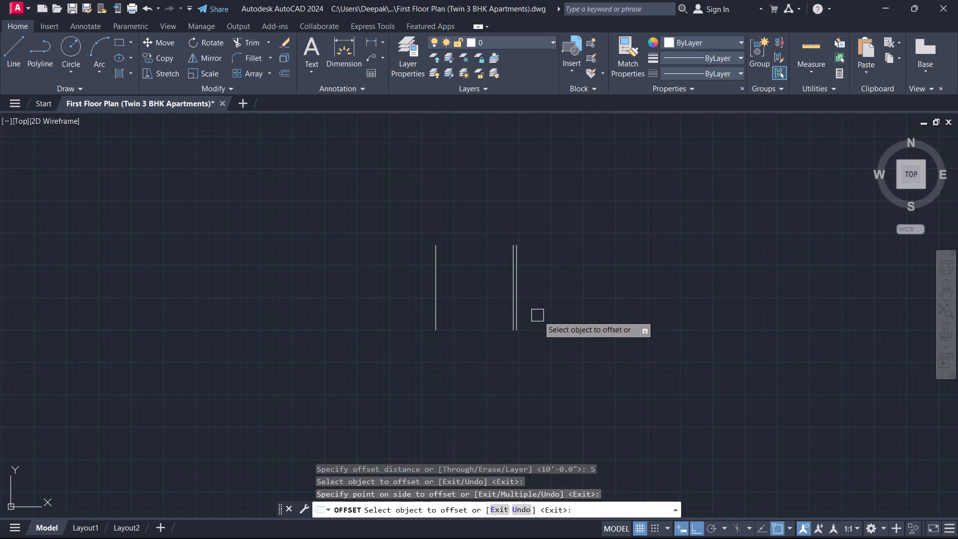
key(Escape)
Offset the left vertical line 9" outward to its left.
scroll(497, 325, down, 1)
middle_drag(494, 325, 635, 357)
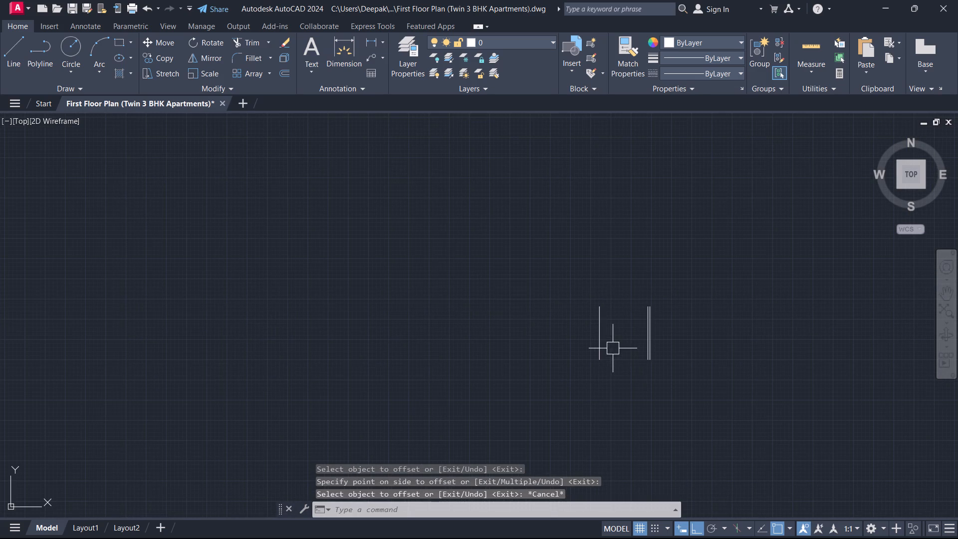
text(o)
key(space)
key(9)
key(Return)
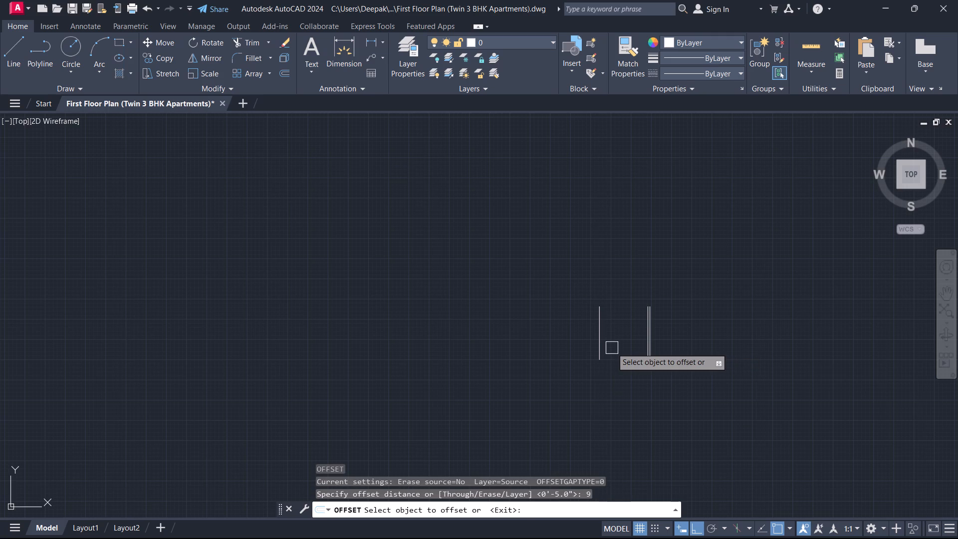
drag(599, 339, 588, 336)
click(508, 337)
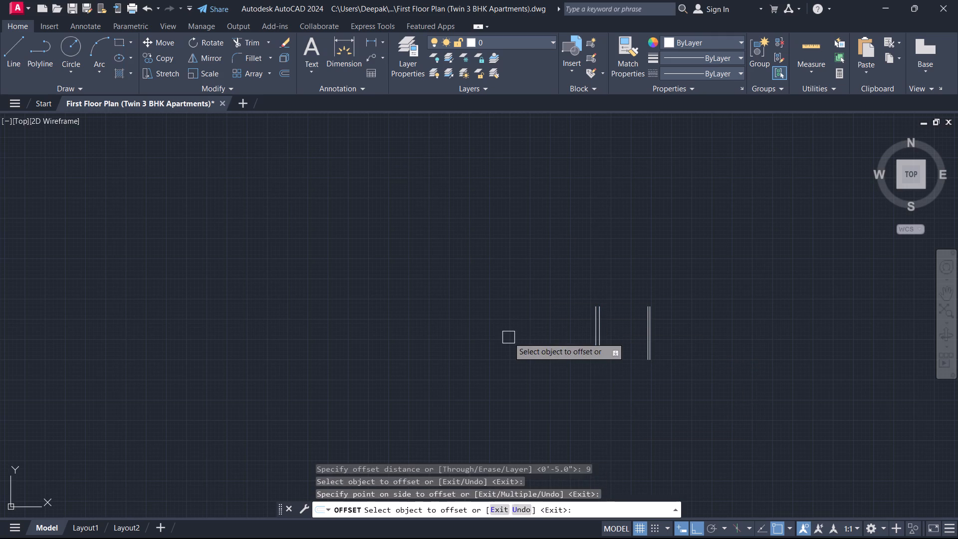
key(Escape)
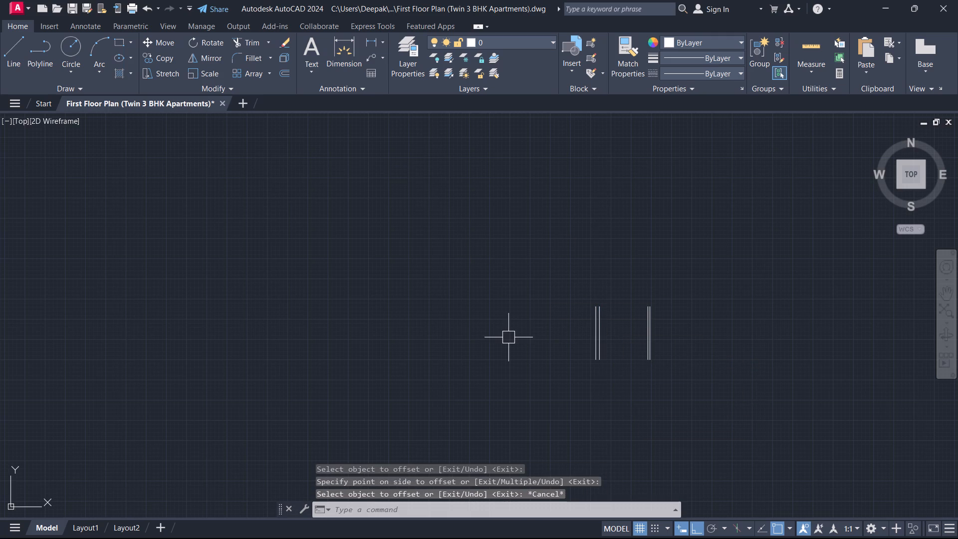
Draw a horizontal line joining the top endpoints of the two inner vertical lines.
text(l)
key(space)
scroll(621, 320, up, 4)
click(531, 269)
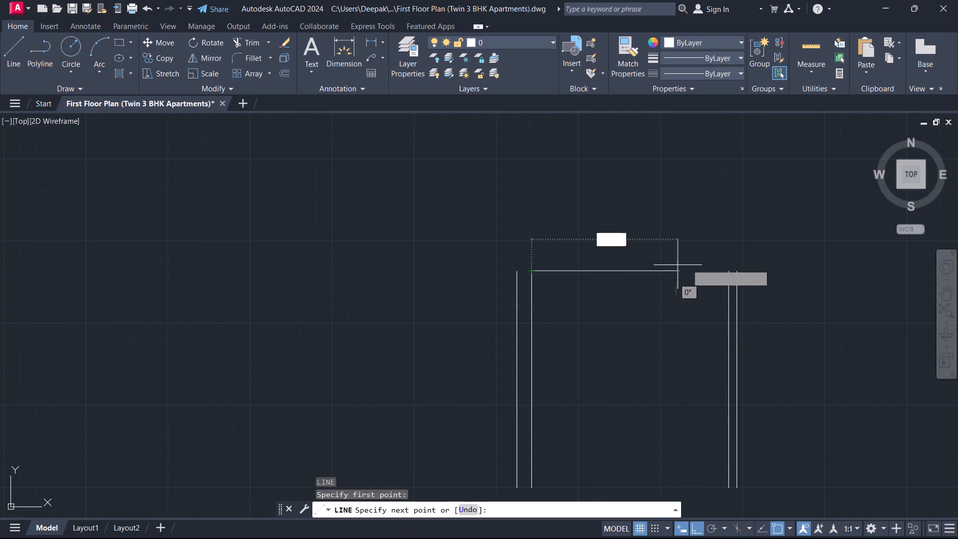
click(727, 271)
key(Escape)
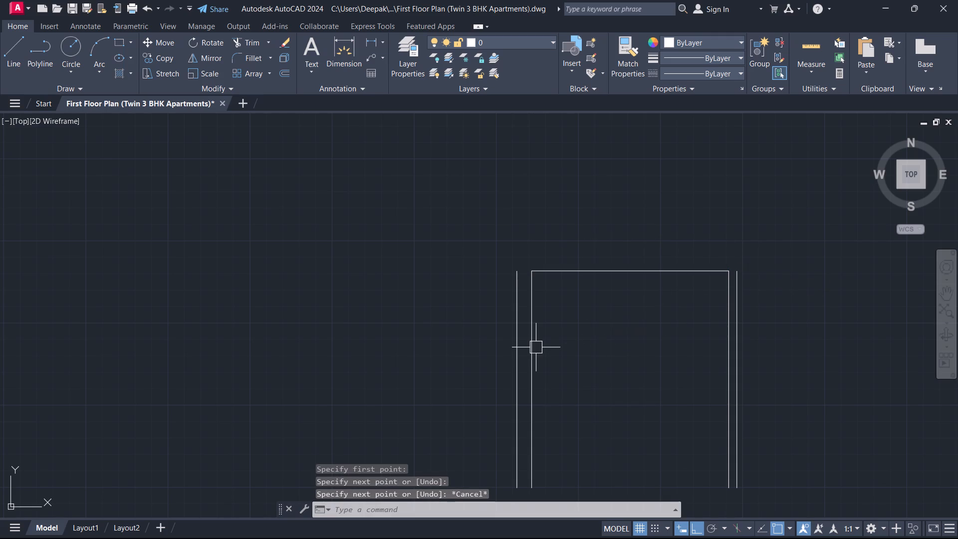
Offset the horizontal top line 9" upward.
text(o 9)
key(Return)
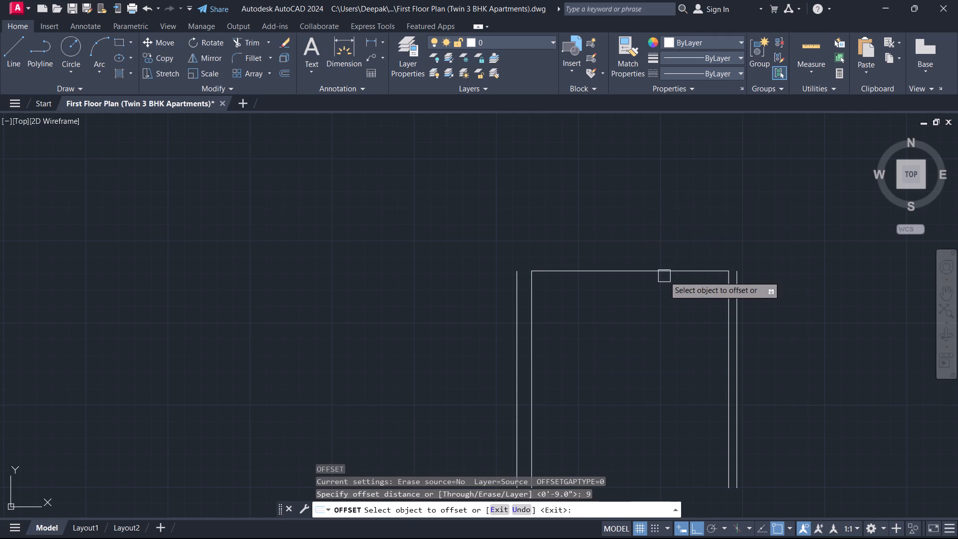
click(664, 276)
click(658, 205)
key(Escape)
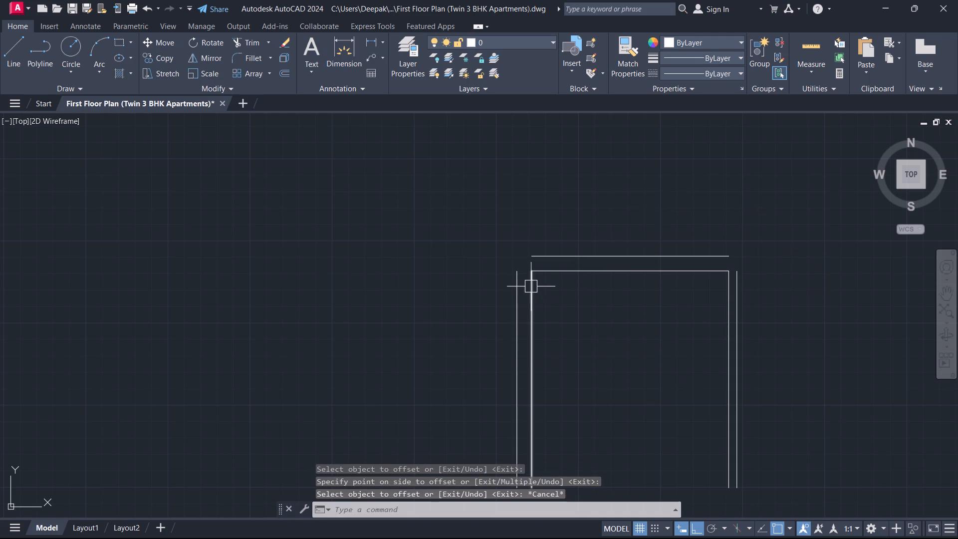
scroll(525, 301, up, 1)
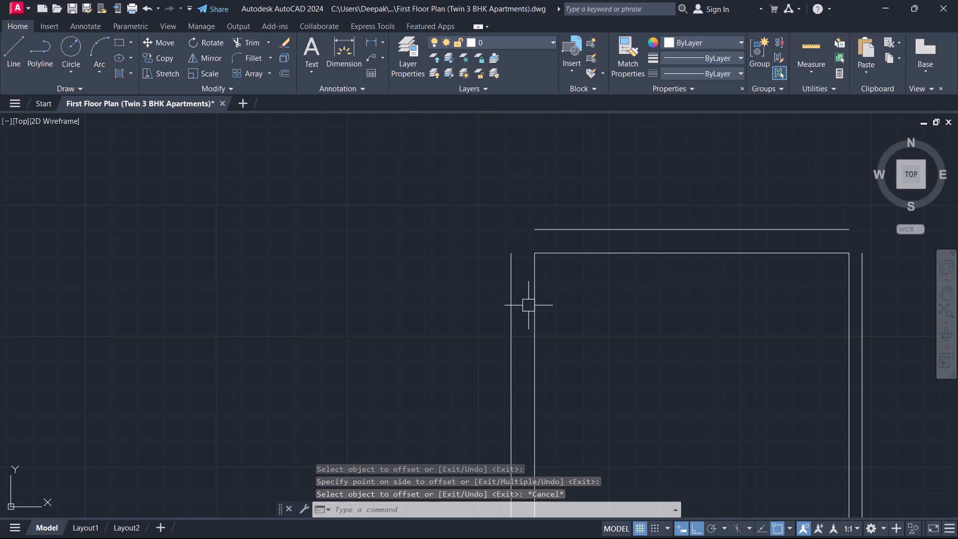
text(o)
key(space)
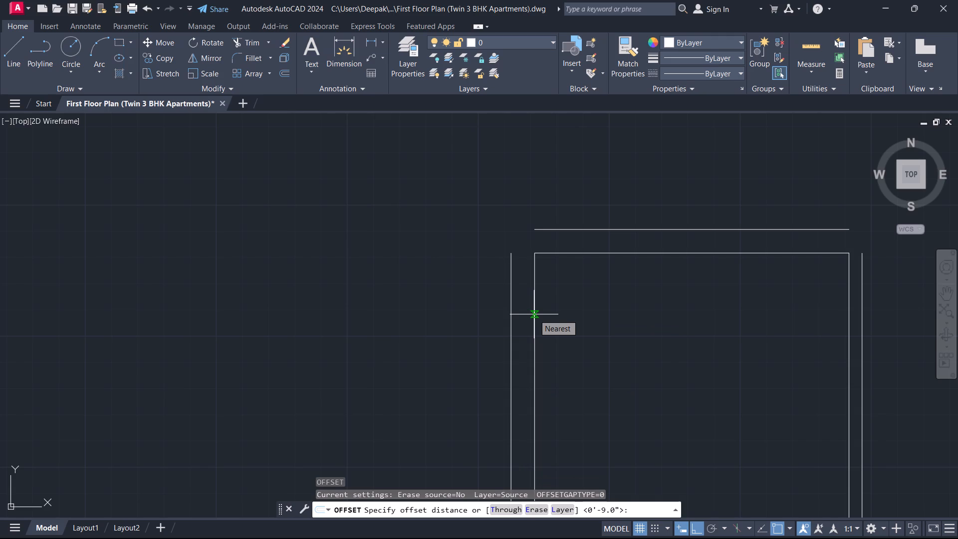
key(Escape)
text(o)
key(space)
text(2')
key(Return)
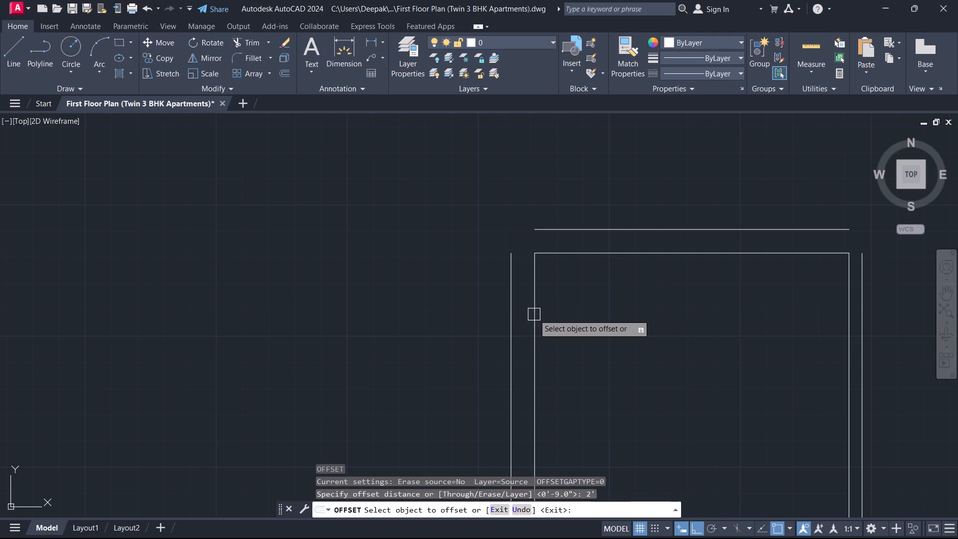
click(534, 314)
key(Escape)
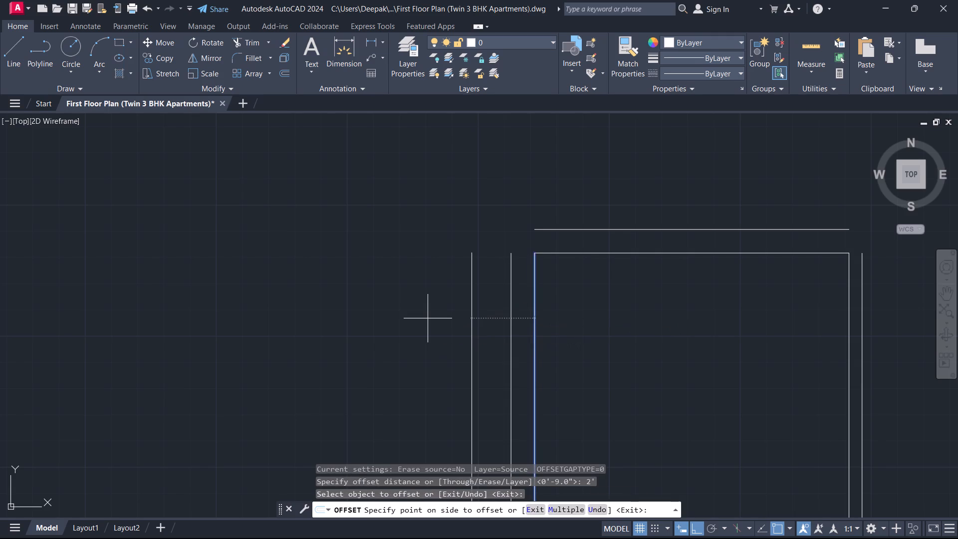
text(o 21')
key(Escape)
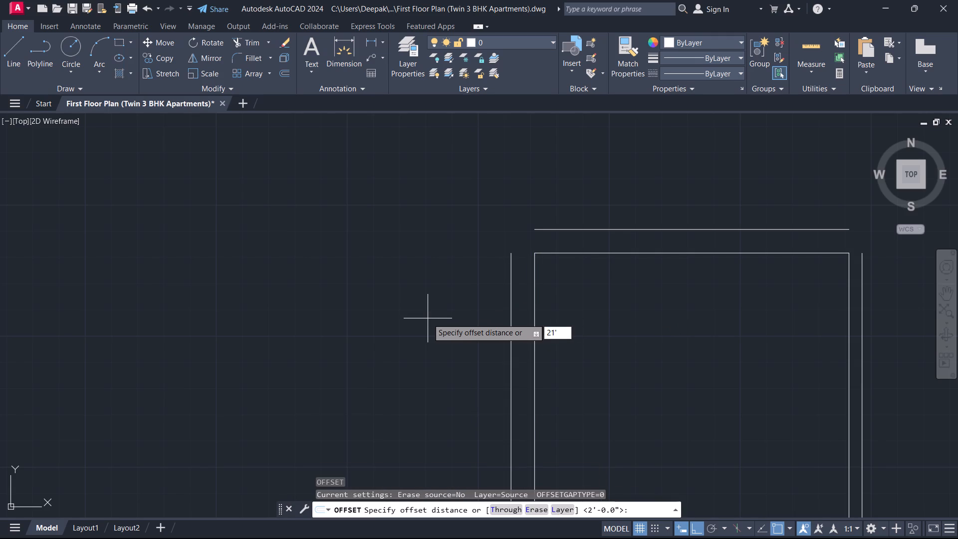
Offset the room's inner left vertical line 2'6" to its left.
text(o 2'6)
key(Return)
click(535, 305)
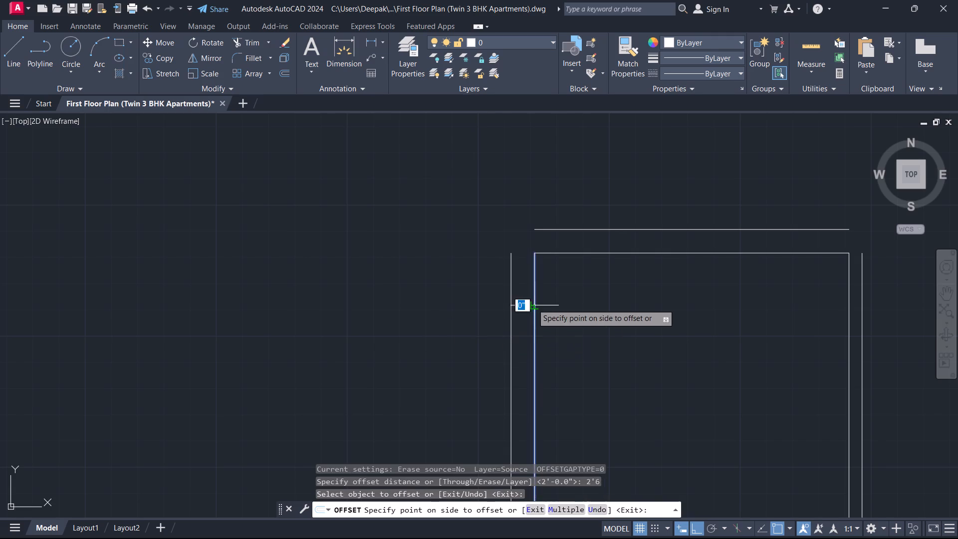
click(439, 318)
key(Escape)
Fillet the upper horizontal line with the leftmost vertical line to form a square corner.
text(f)
key(space)
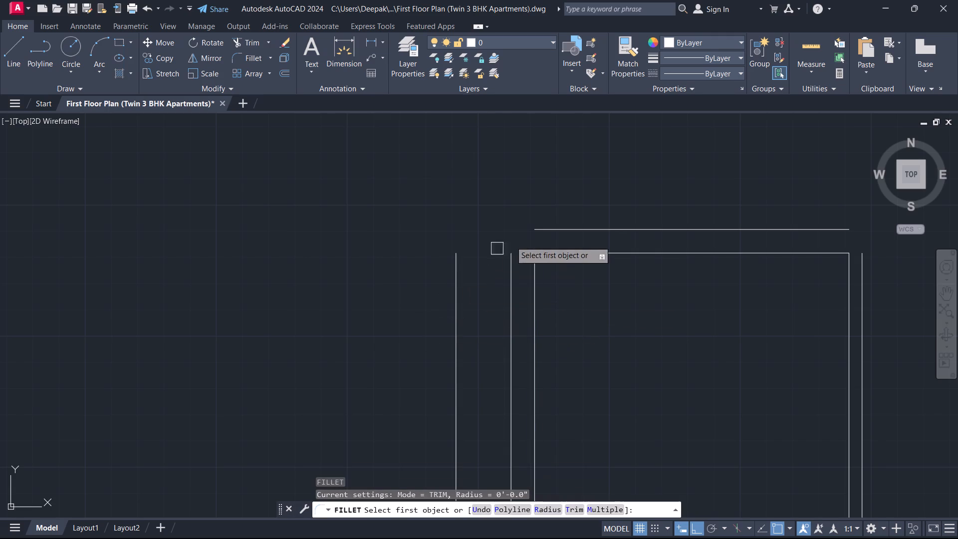
click(534, 227)
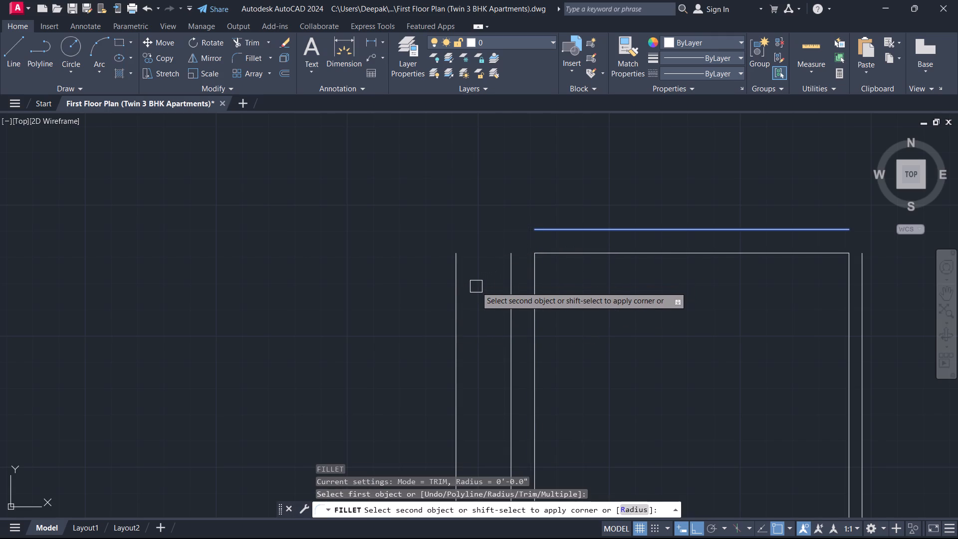
click(456, 285)
key(Escape)
Offset the leftmost vertical line 9" to its left.
text(o)
key(space)
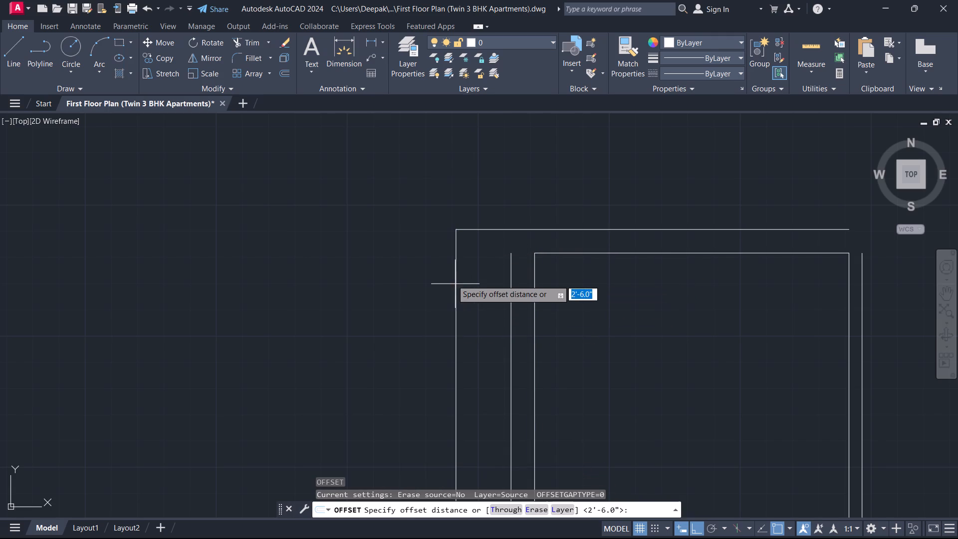
key(9)
key(Return)
scroll(450, 277, up, 1)
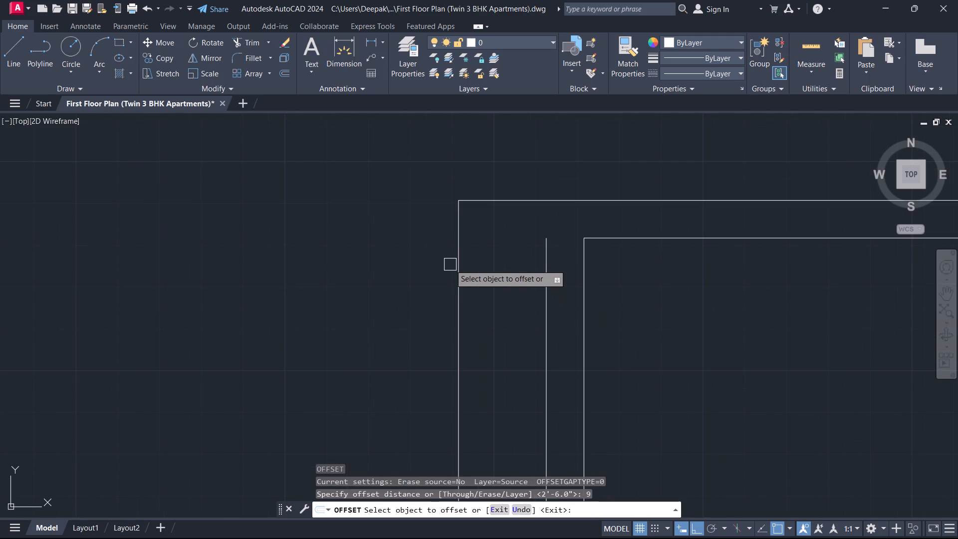
drag(454, 286, 450, 288)
click(384, 304)
key(Escape)
Extend both horizontal top wall lines to the outermost left vertical line.
text(ex)
key(space)
key(space)
click(628, 234)
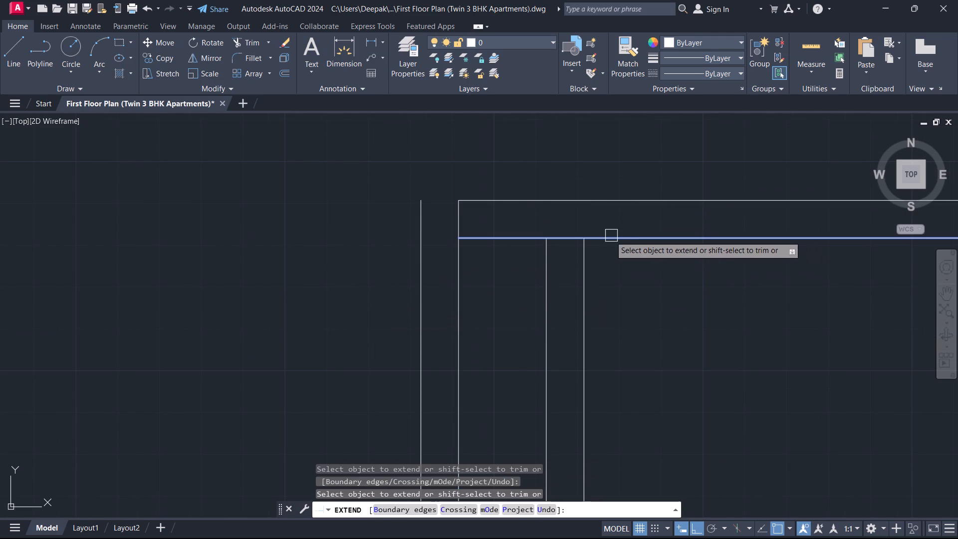
click(601, 236)
click(560, 237)
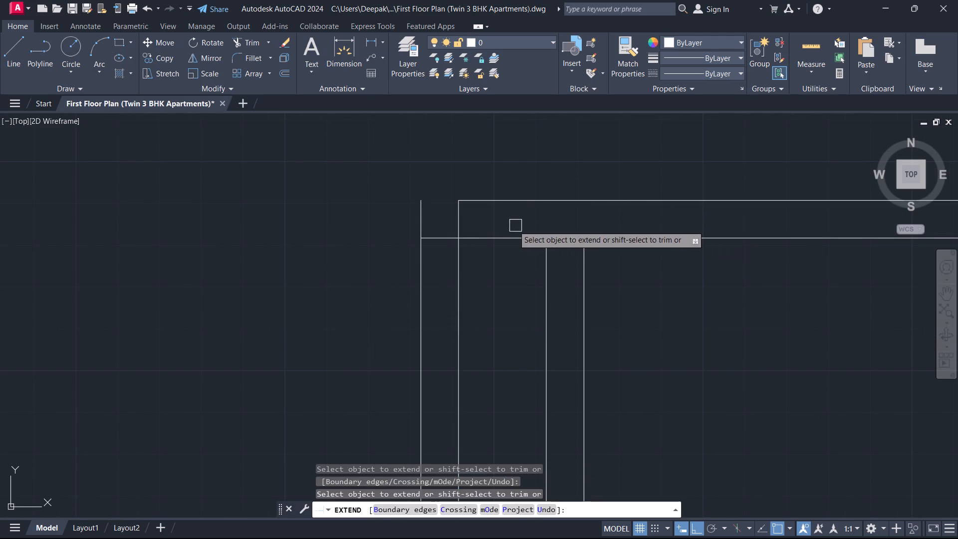
key(Escape)
key(space)
click(490, 199)
key(Escape)
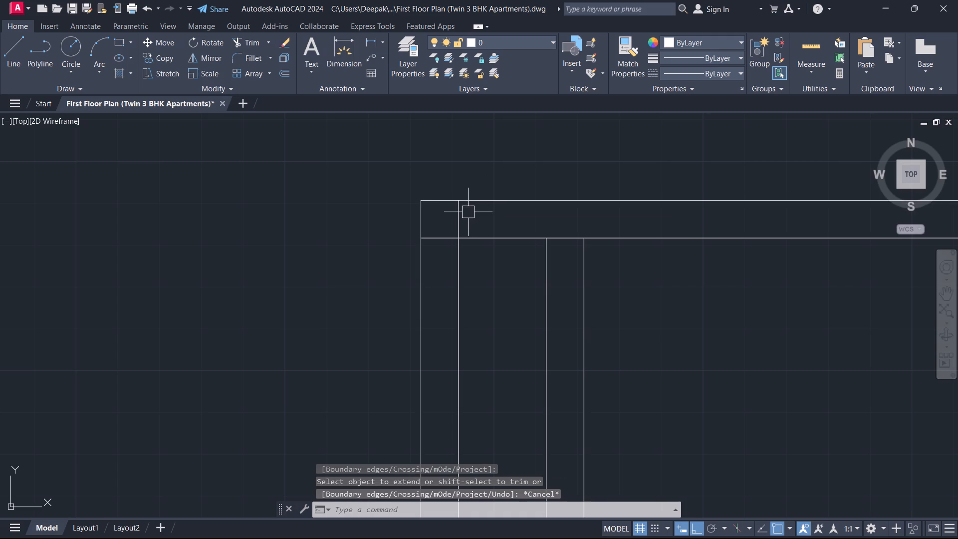
Trim the overlapping wall line segments inside the top-left wall corner.
text(tr)
key(space)
drag(468, 213, 443, 266)
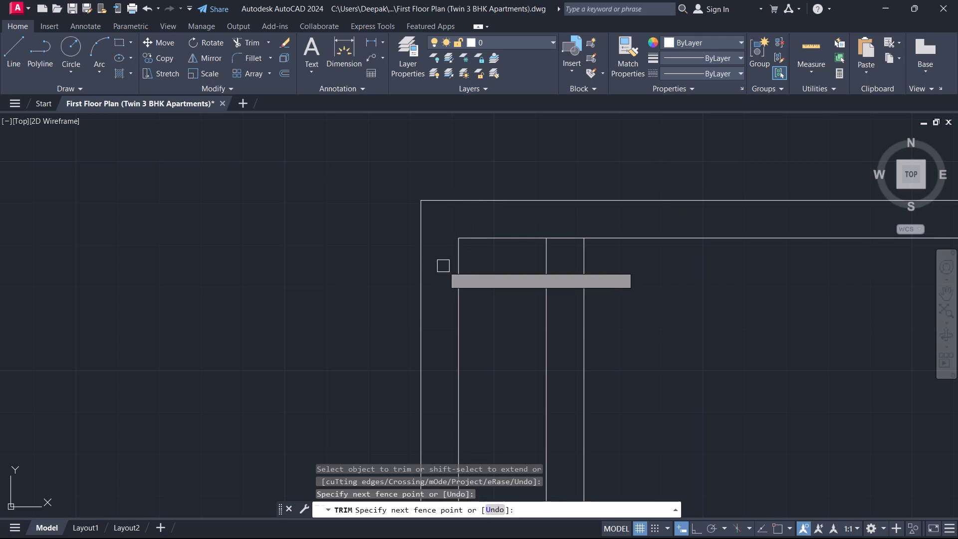
key(Escape)
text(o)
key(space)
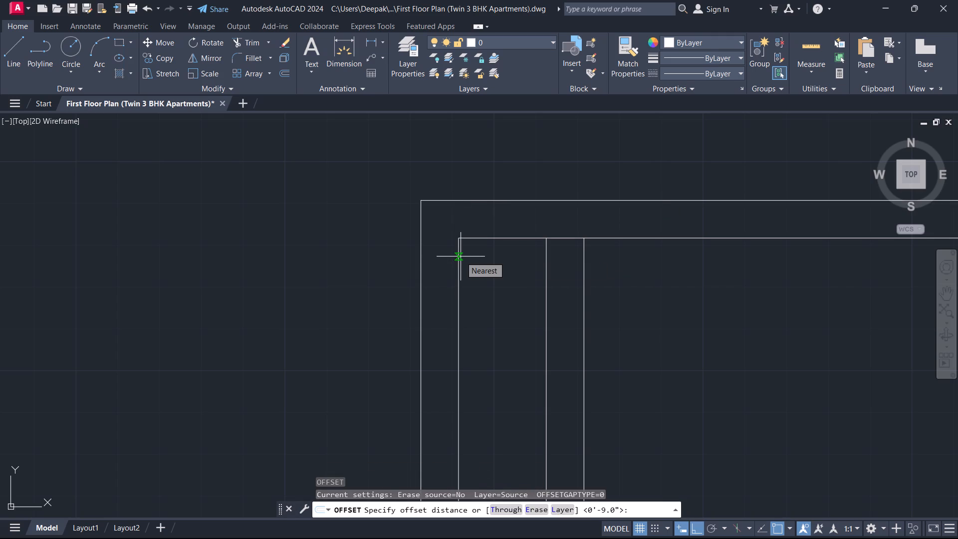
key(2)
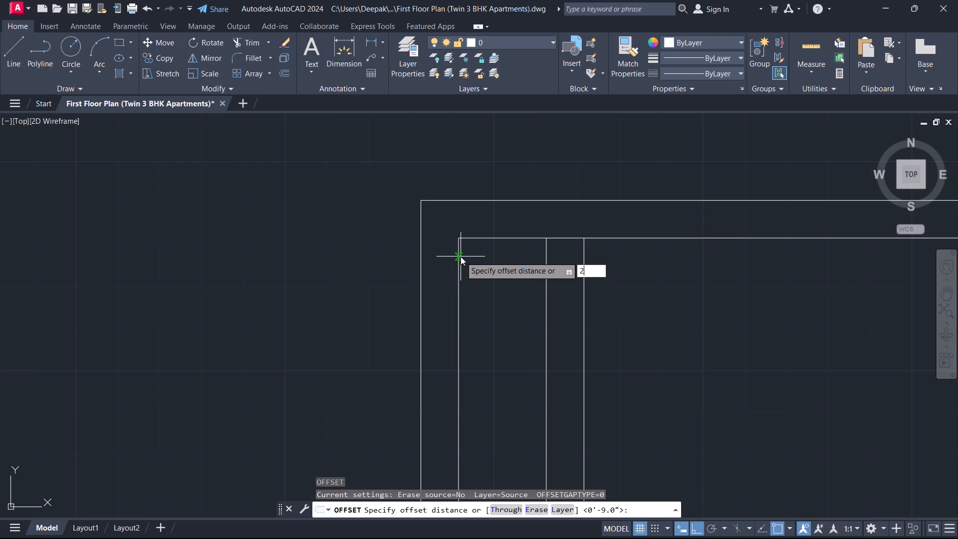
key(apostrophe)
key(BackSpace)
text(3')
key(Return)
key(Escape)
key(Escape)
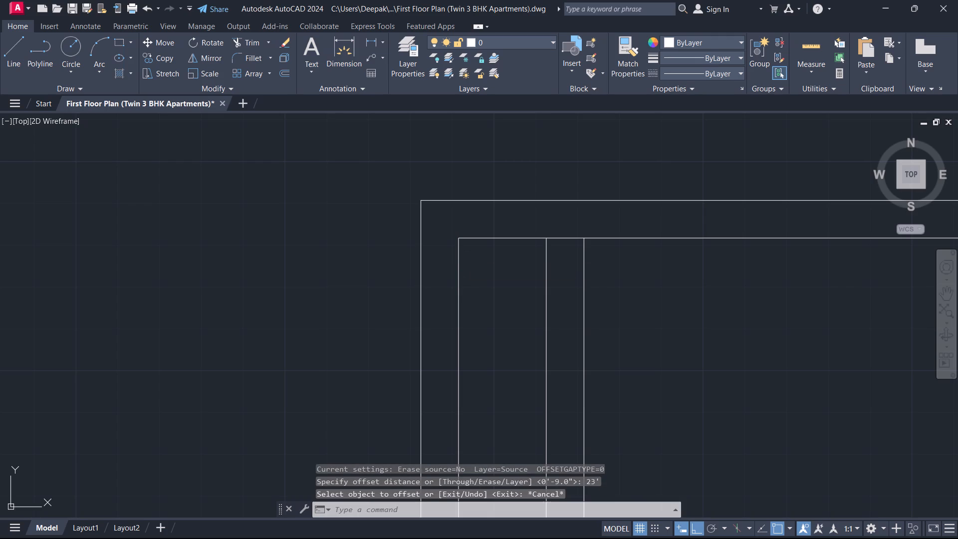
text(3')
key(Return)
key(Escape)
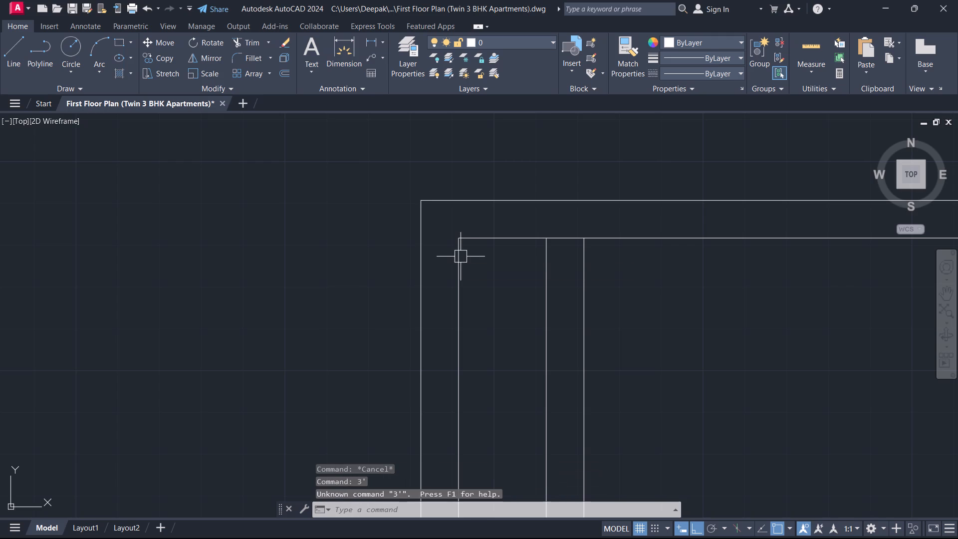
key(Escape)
Offset the inner top wall line 3' downward into the room.
text(o)
key(space)
text(3')
key(Return)
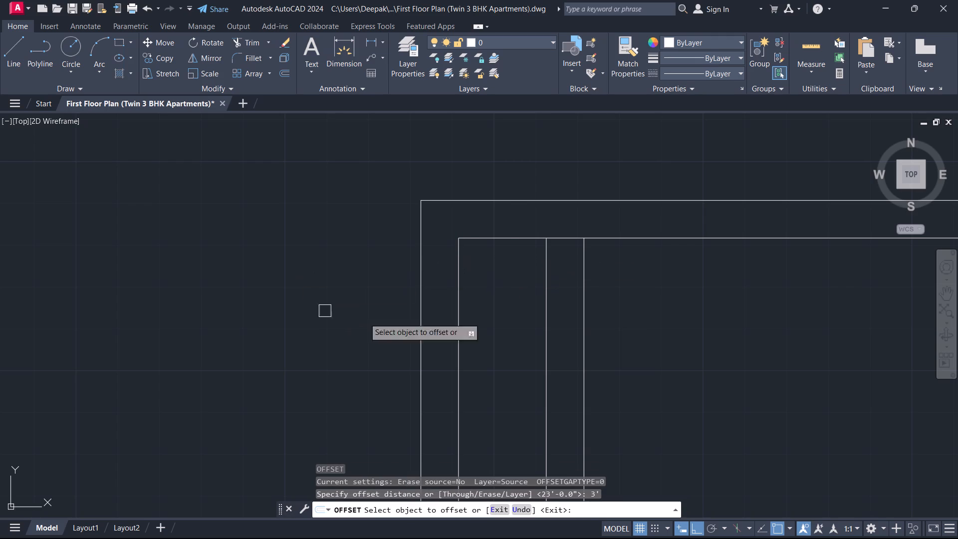
click(534, 237)
click(496, 318)
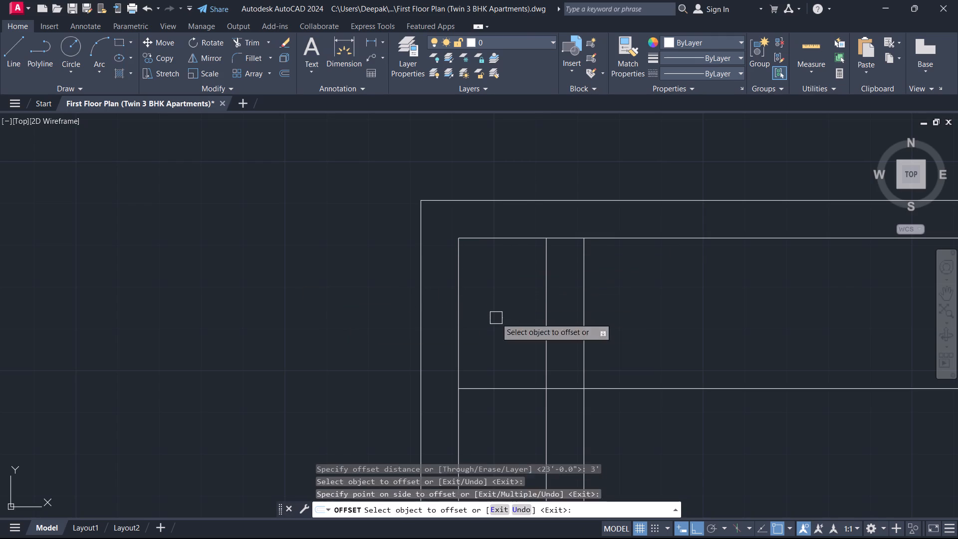
key(Escape)
Trim the two vertical wall lines between the inner top wall line and the new horizontal line.
text(tr)
key(space)
drag(497, 319, 510, 318)
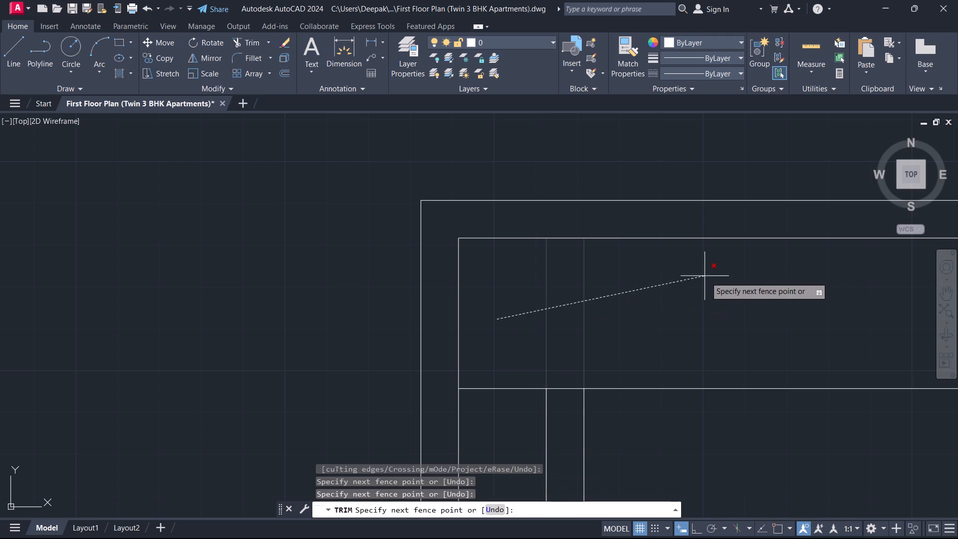
drag(692, 300, 687, 304)
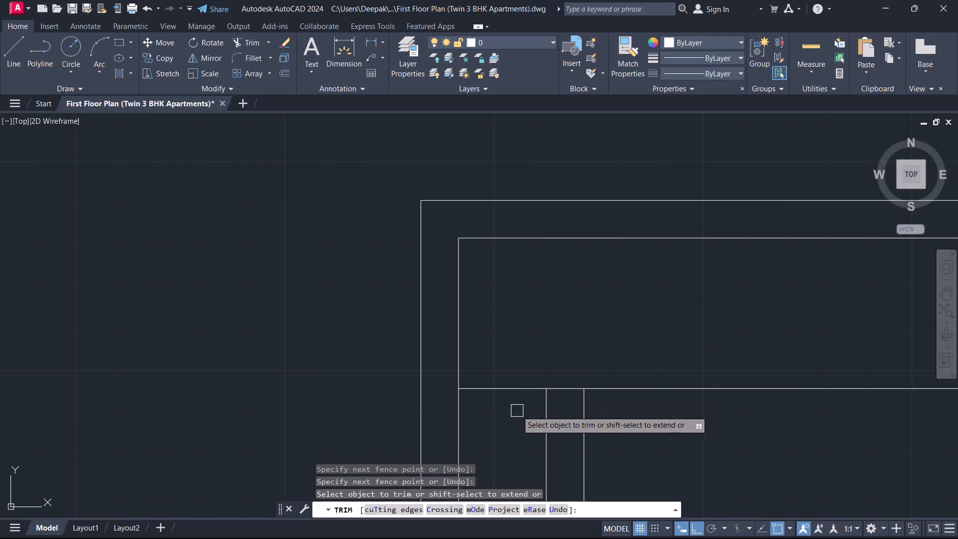
key(Escape)
Offset the new horizontal line 9" downward to give the wall its thickness.
text(o 9)
key(Return)
drag(514, 384, 513, 388)
click(507, 423)
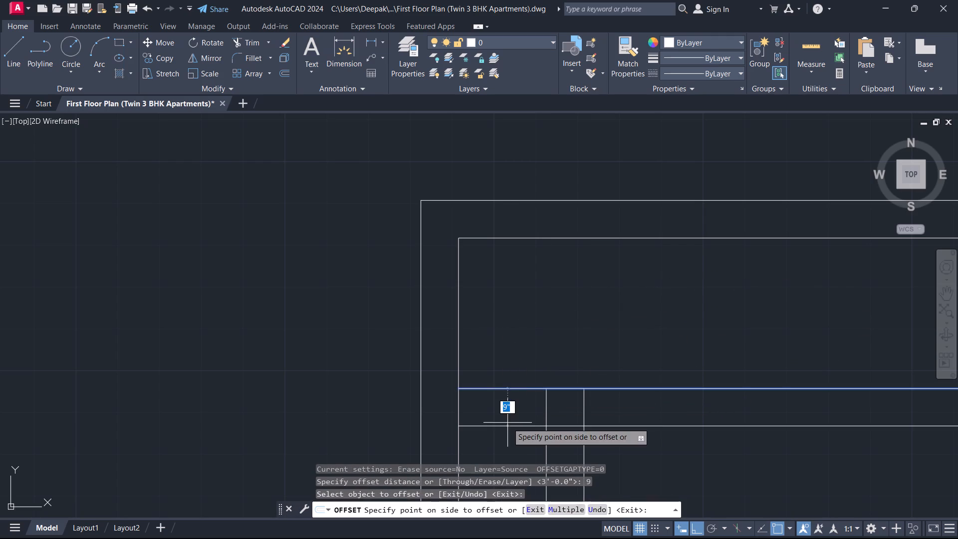
key(Escape)
Fillet the lower horizontal line with the outer left vertical line and the upper one with the inner left vertical line.
text(f)
key(space)
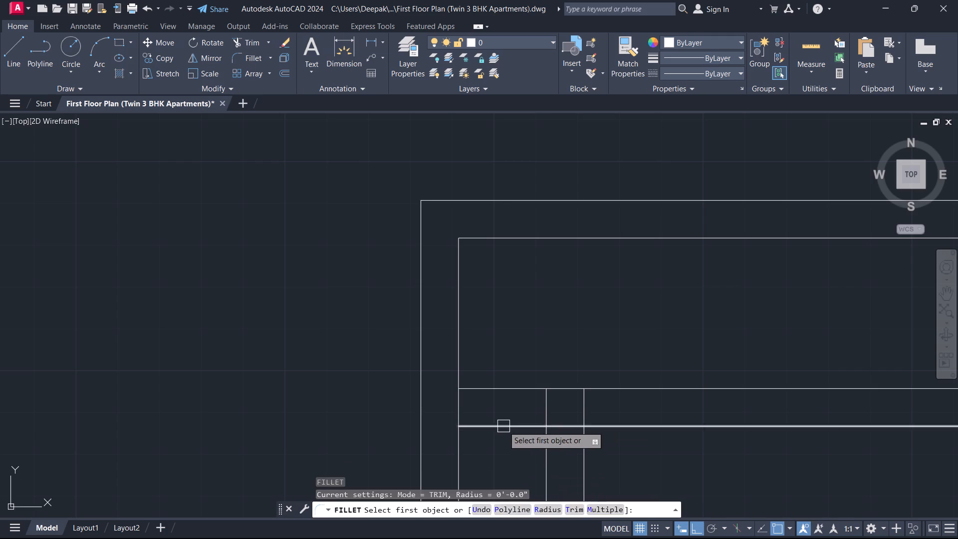
click(503, 426)
click(422, 389)
key(Escape)
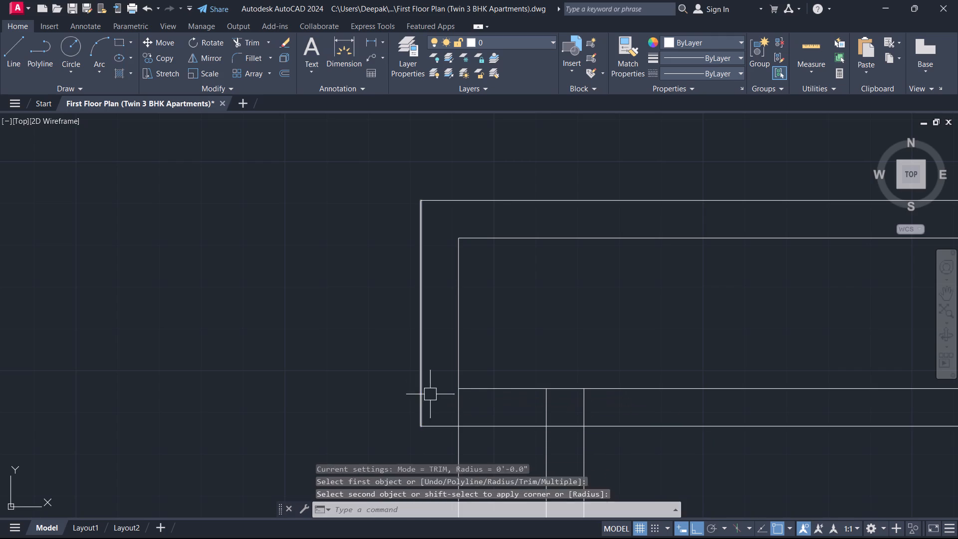
key(space)
click(490, 383)
click(461, 354)
key(Escape)
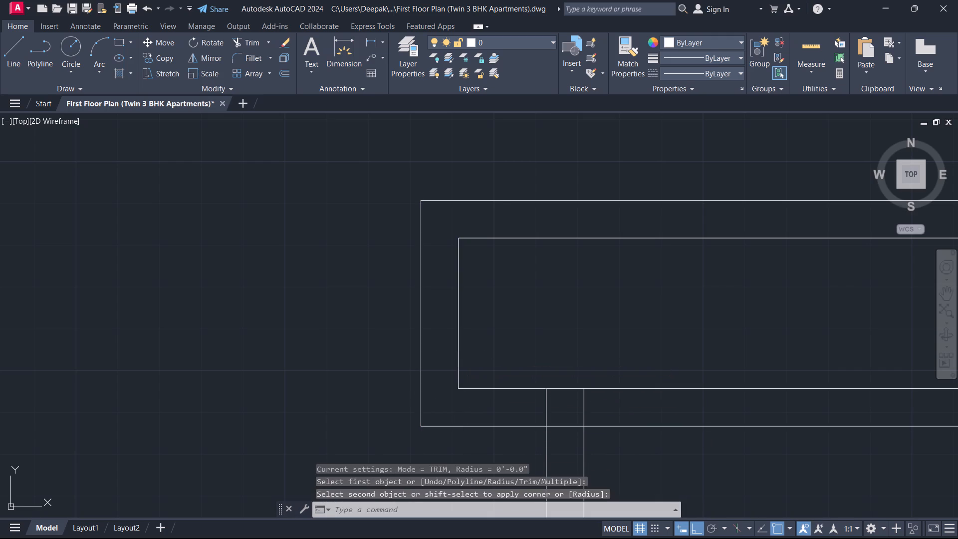
Trim the horizontal lines crossing the room and the overlapping segments at the wall junction to leave a clean stepped wall.
scroll(463, 360, down, 2)
scroll(537, 401, up, 2)
middle_drag(538, 401, 551, 394)
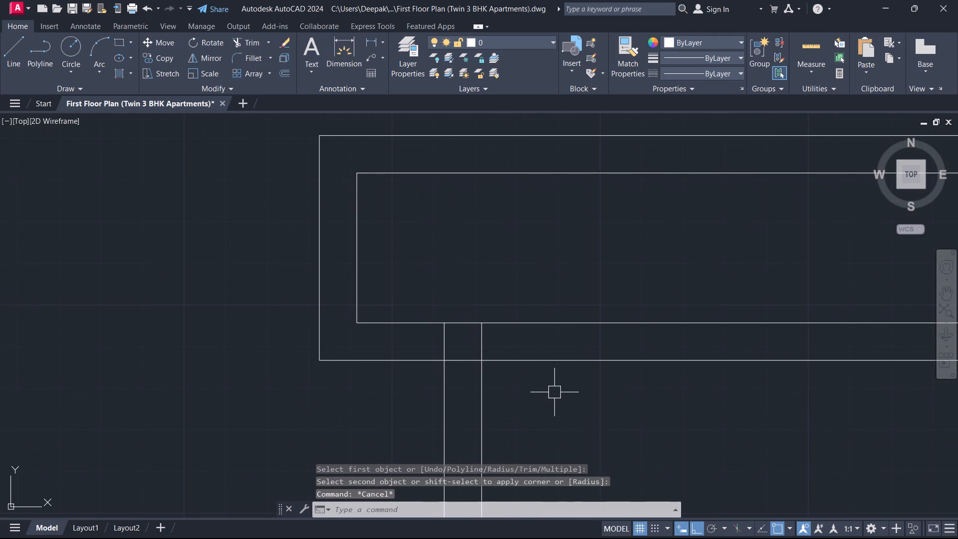
key(t)
key(r)
key(space)
click(543, 388)
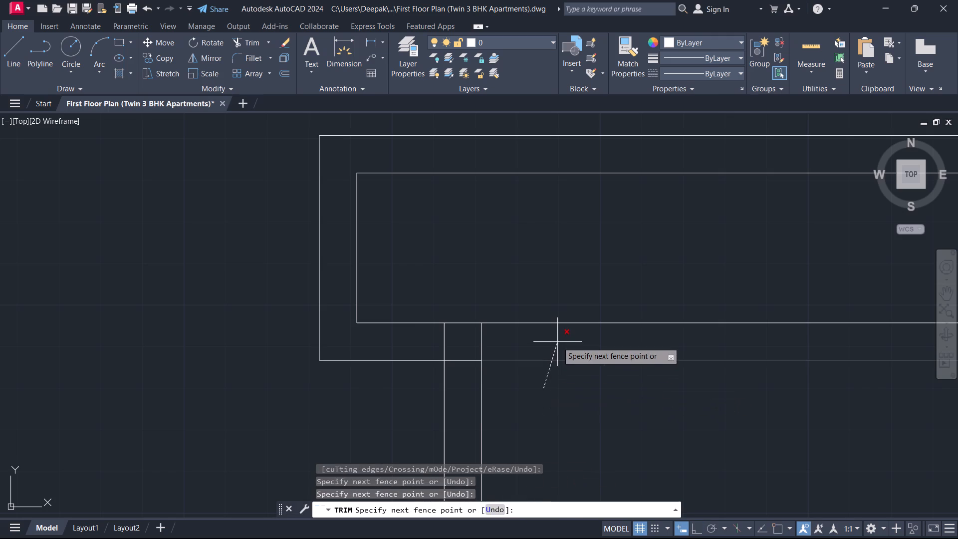
click(557, 341)
drag(545, 340, 538, 339)
click(549, 281)
scroll(424, 339, up, 2)
click(424, 339)
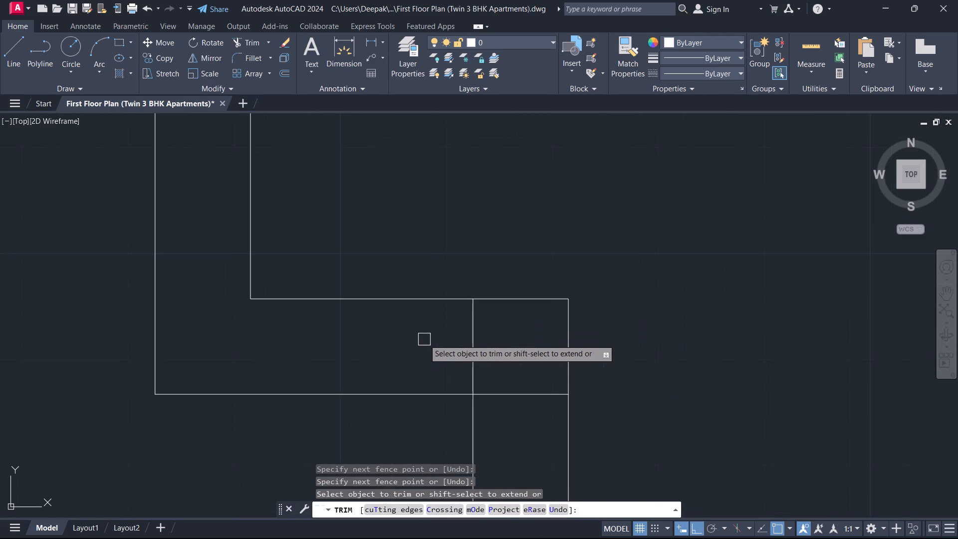
click(502, 398)
key(Escape)
scroll(465, 357, down, 7)
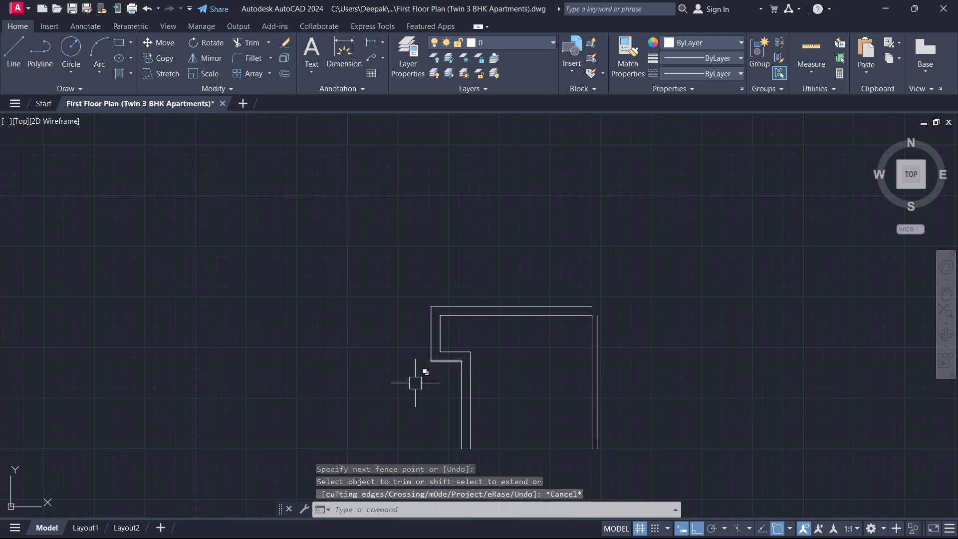
Offset the inner top wall line 11' downward to form the room's bottom edge.
scroll(533, 310, up, 2)
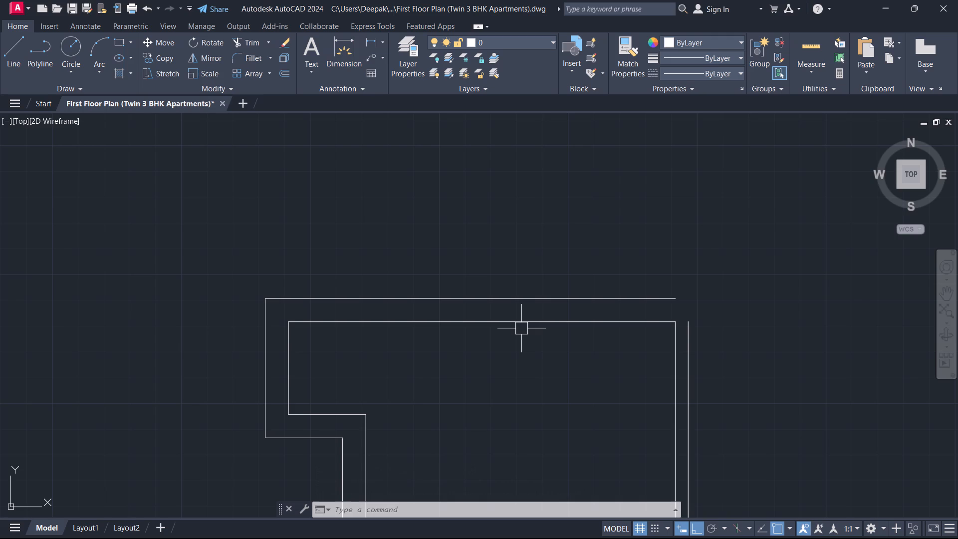
scroll(515, 367, down, 3)
middle_click(515, 367)
middle_drag(495, 380, 437, 266)
scroll(495, 380, up, 2)
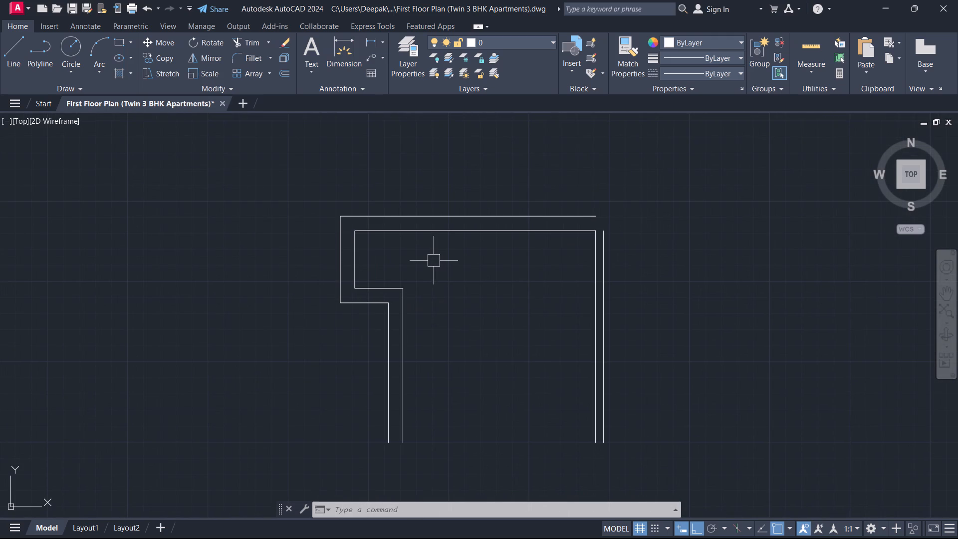
text(o)
key(space)
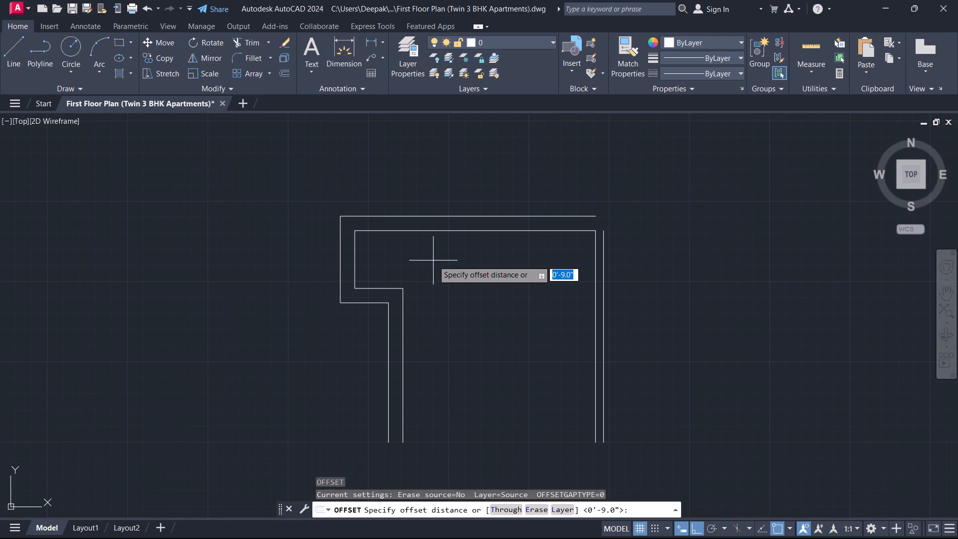
text(11)
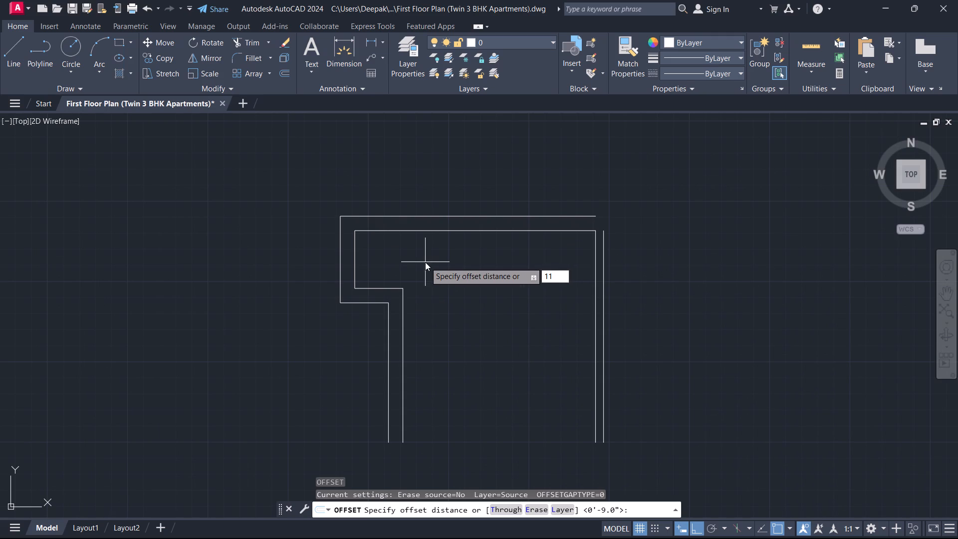
key(apostrophe)
key(Return)
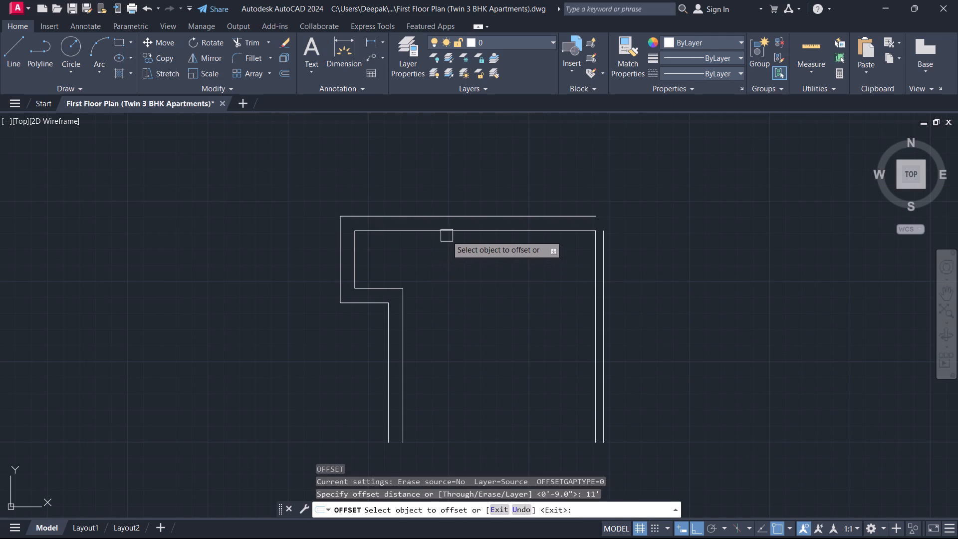
click(449, 229)
click(451, 344)
key(Escape)
Trim the bottom line's excess beyond the room's inner left wall line, including the piece across the wall thickness.
middle_drag(439, 389, 501, 272)
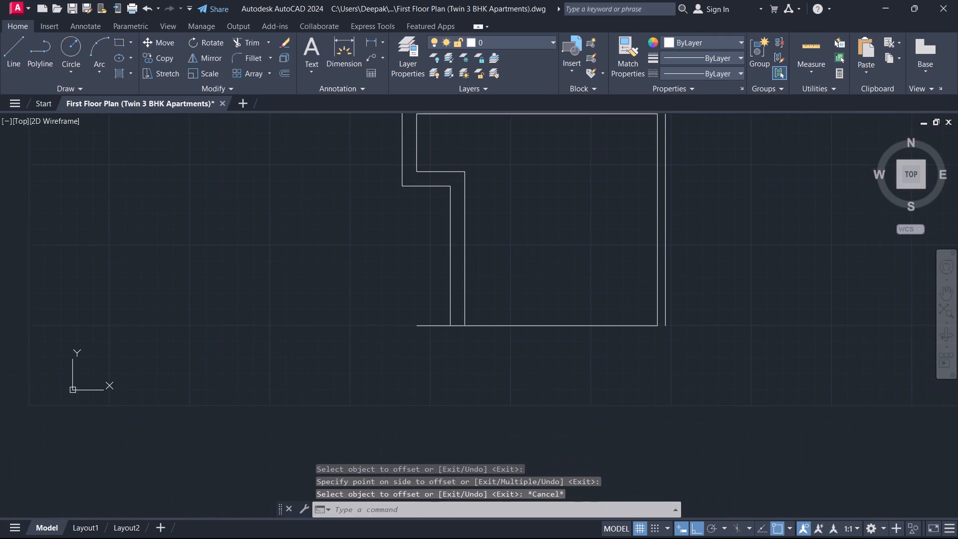
text(tr)
key(space)
scroll(466, 329, up, 3)
drag(451, 326, 450, 295)
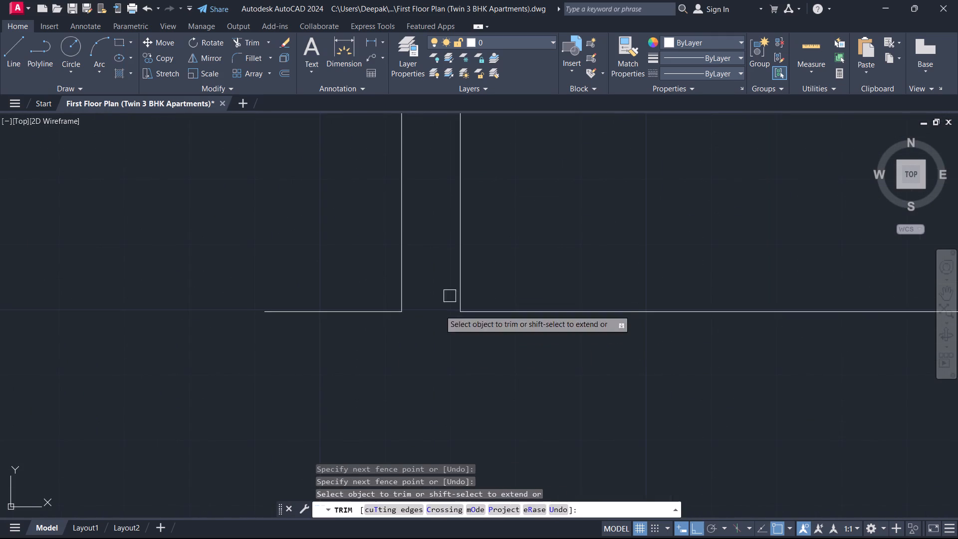
drag(370, 359, 321, 288)
key(Escape)
Offset the room's bottom line 5" downward to form the partition wall.
scroll(339, 304, down, 4)
scroll(437, 283, up, 1)
text(o)
key(space)
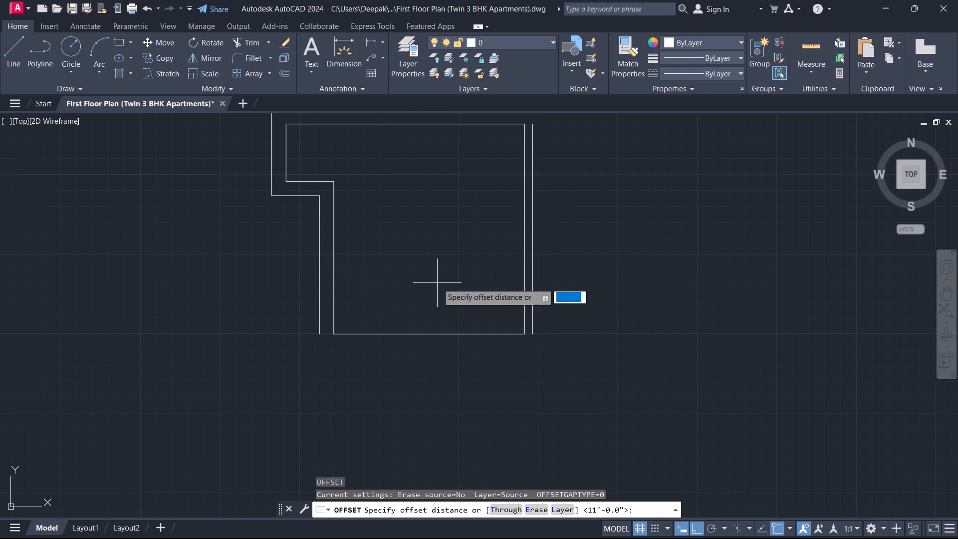
key(5)
key(Return)
click(452, 328)
click(453, 389)
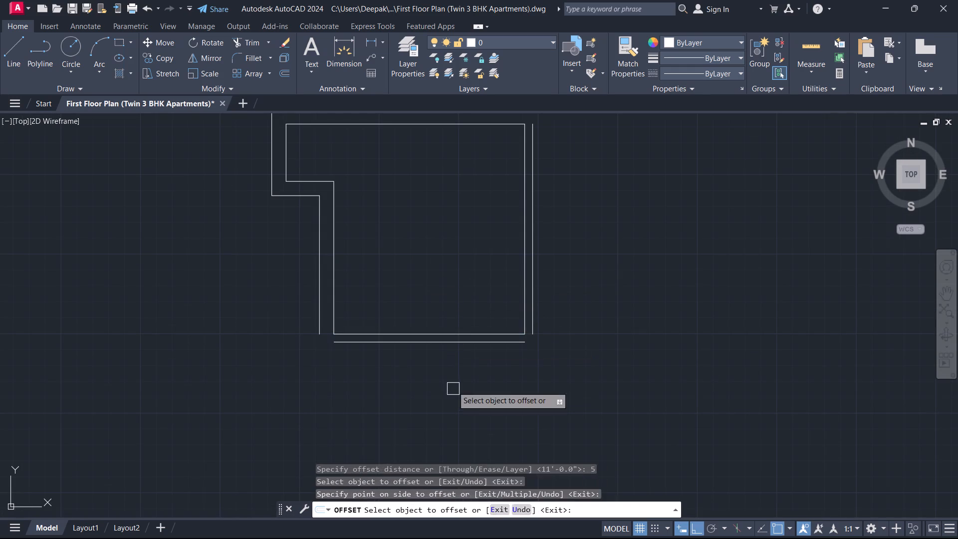
key(Escape)
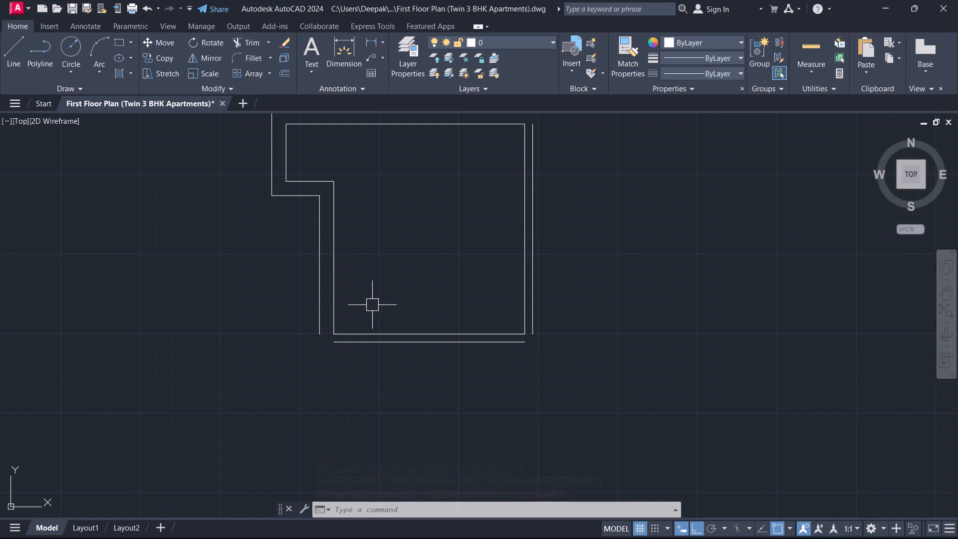
Offset the lower line of the 5" partition wall 10' downward.
text(o)
key(space)
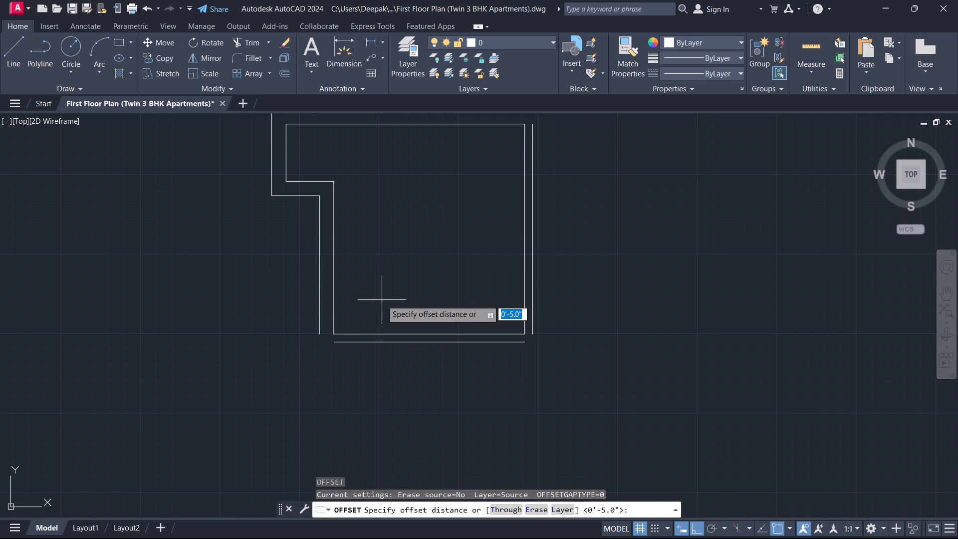
text(10')
key(Return)
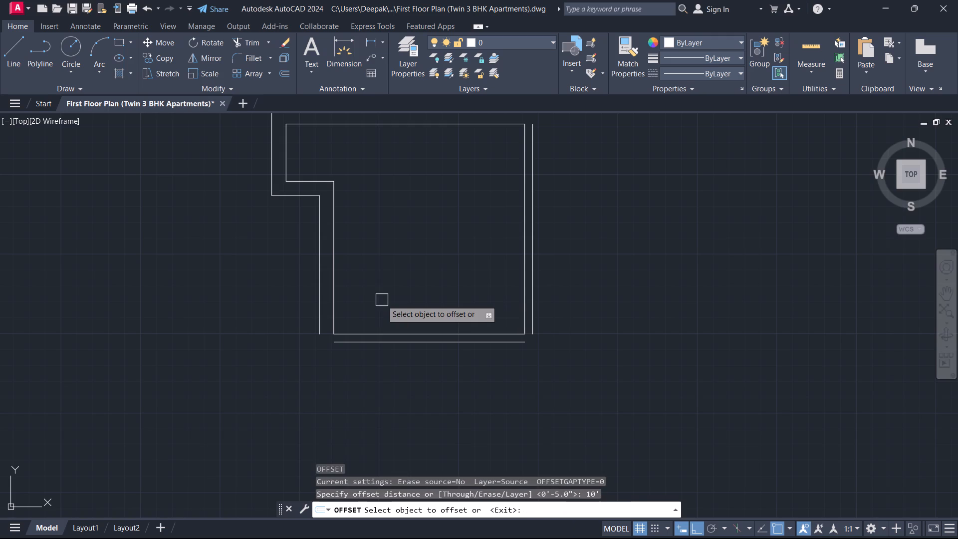
scroll(370, 298, up, 1)
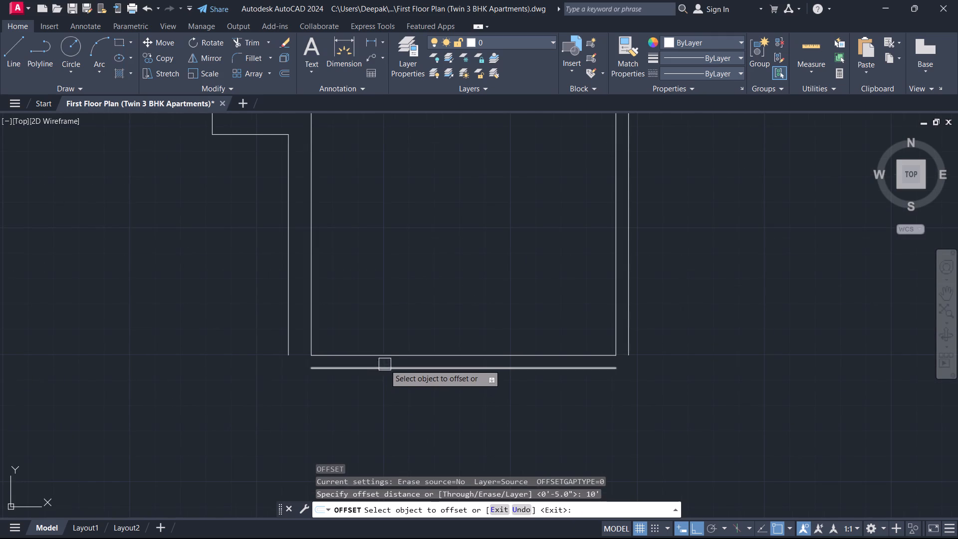
click(385, 364)
click(389, 383)
scroll(387, 390, down, 1)
key(Escape)
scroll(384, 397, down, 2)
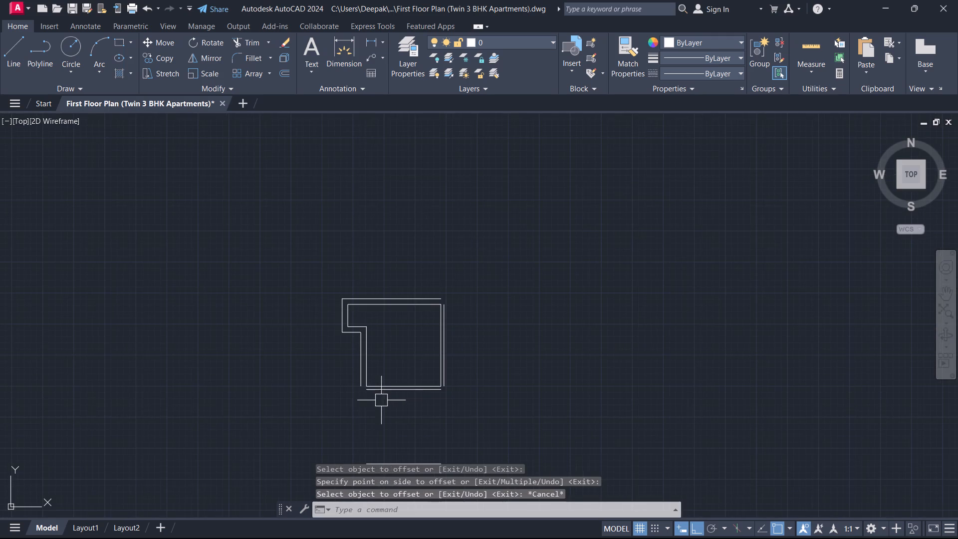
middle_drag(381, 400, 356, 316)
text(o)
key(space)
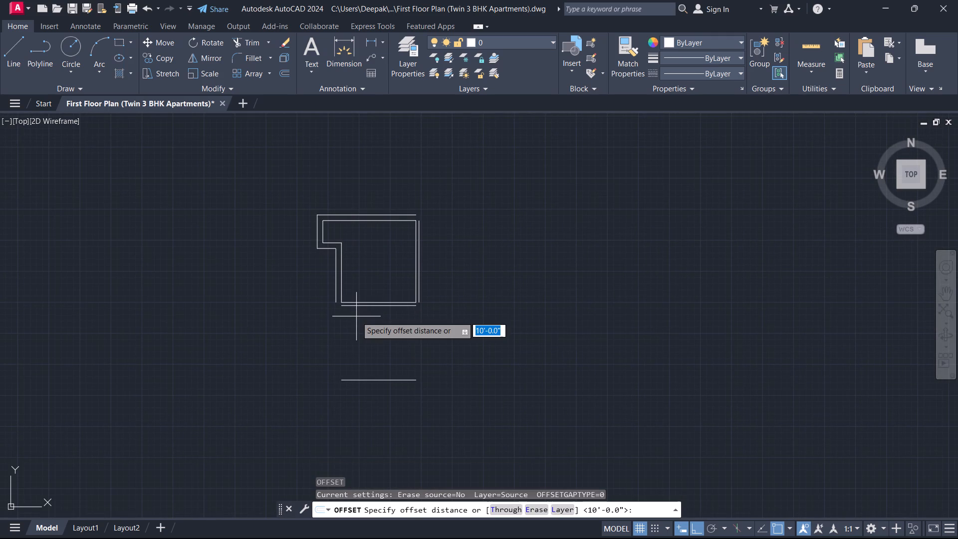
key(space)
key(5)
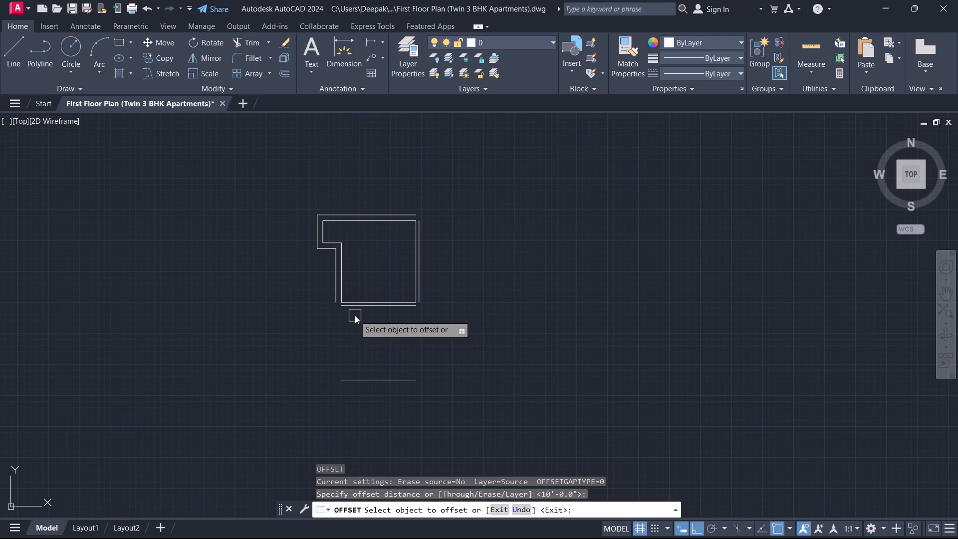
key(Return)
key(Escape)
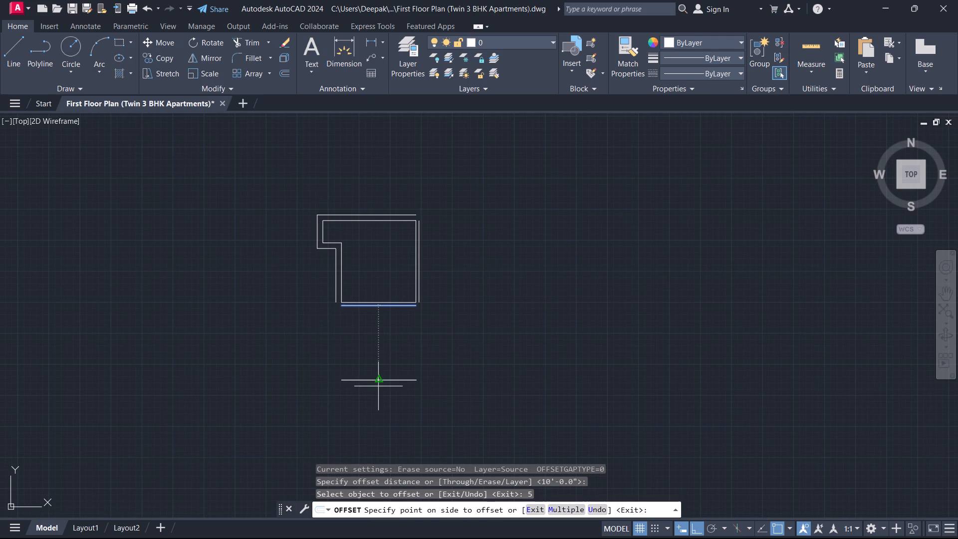
Offset the lowest horizontal line 5" downward, picking the distance from the two lines of the partition wall above.
text(o)
key(space)
scroll(389, 355, up, 2)
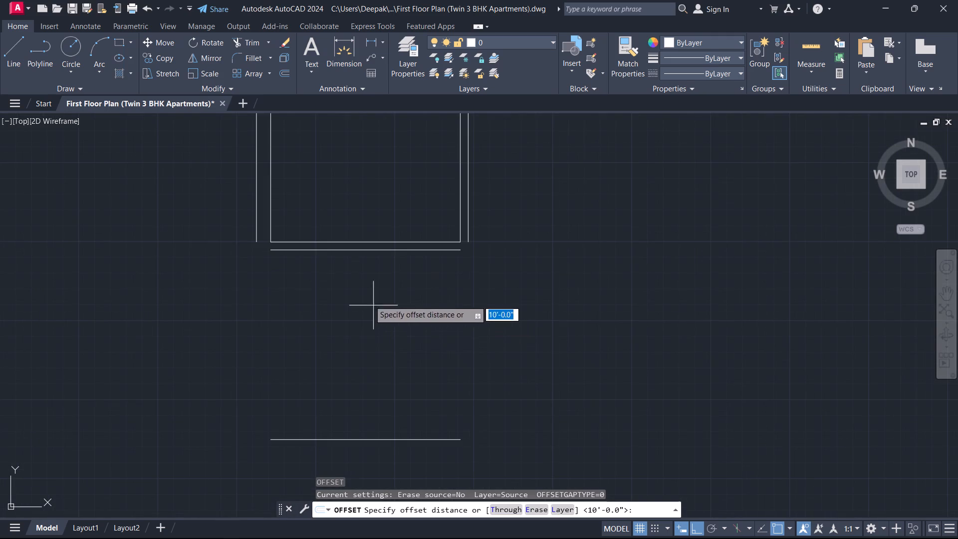
scroll(354, 270, up, 2)
click(377, 202)
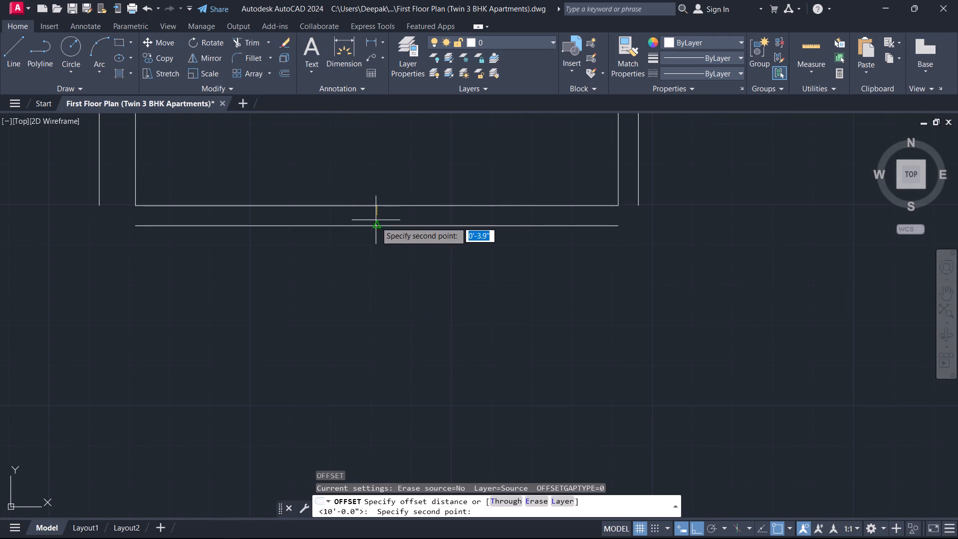
click(378, 224)
scroll(366, 296, down, 5)
scroll(372, 333, up, 3)
middle_drag(372, 333, 367, 265)
scroll(372, 333, up, 1)
click(339, 281)
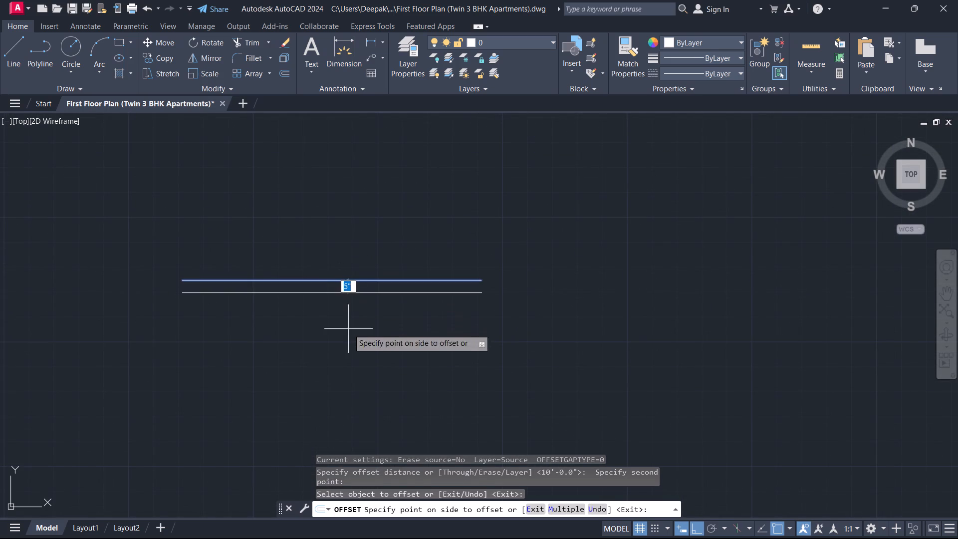
click(348, 329)
key(Escape)
Offset the lower line of the new 5" wall 13' downward.
text(o)
key(space)
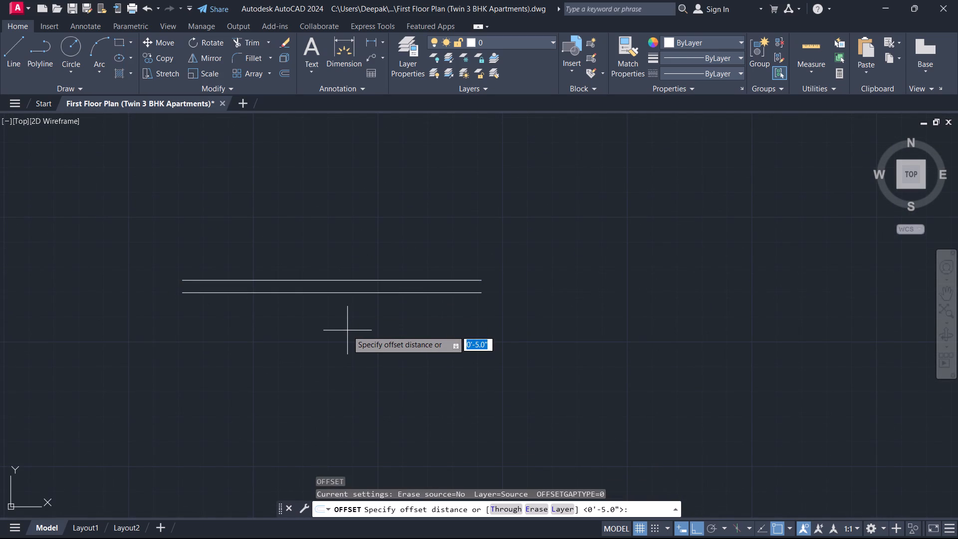
text(13')
key(Return)
click(361, 292)
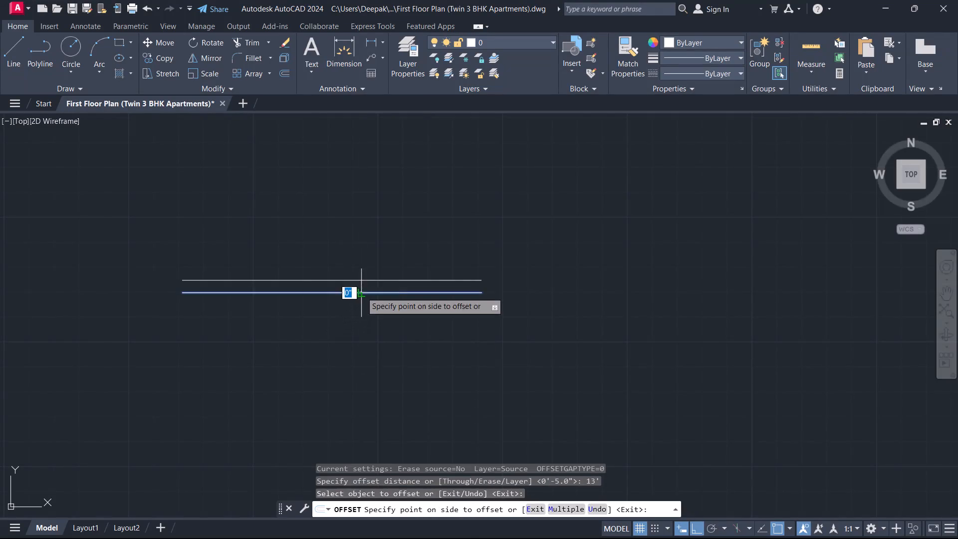
click(357, 340)
key(Escape)
scroll(357, 341, down, 3)
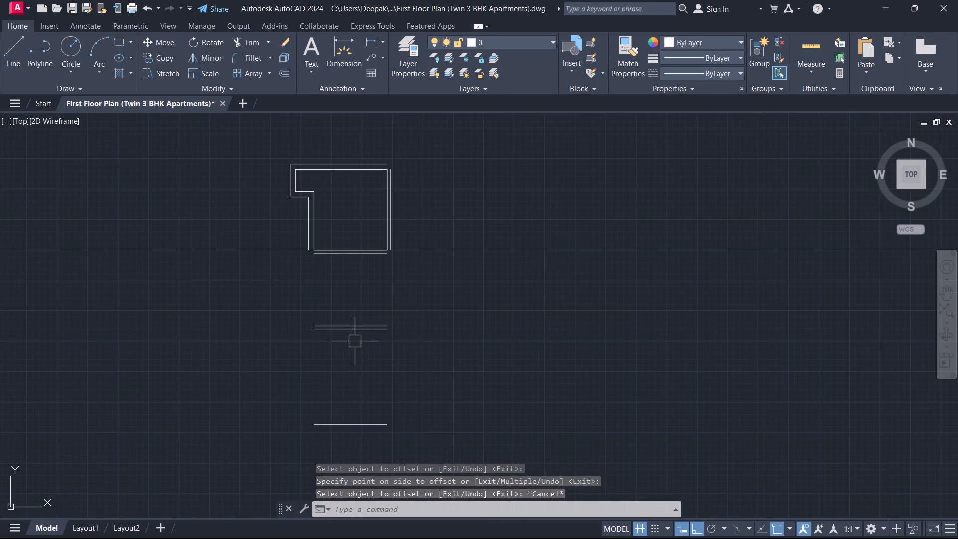
Offset the lowest horizontal line 9" downward to form the bottom wall.
middle_drag(354, 341, 383, 269)
scroll(349, 341, up, 1)
middle_drag(375, 346, 333, 193)
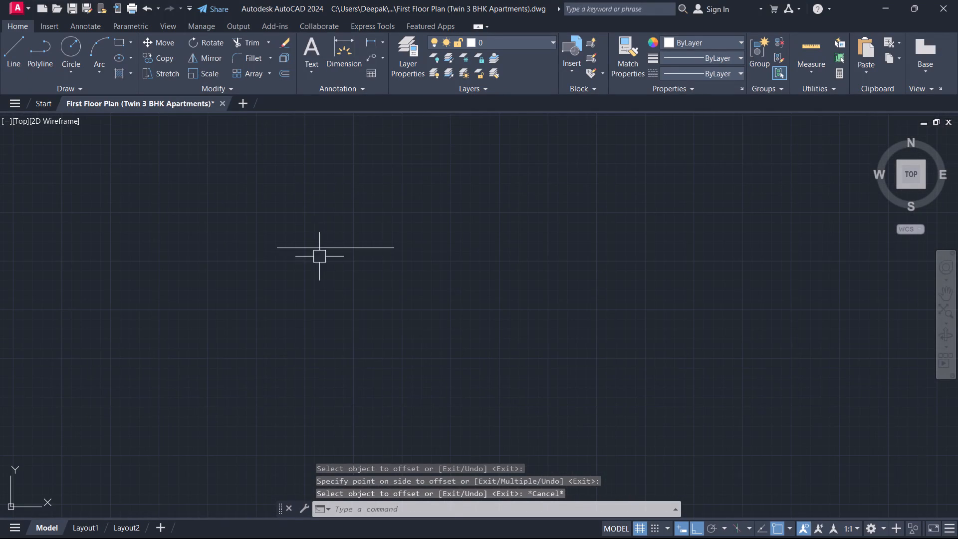
drag(343, 295, 329, 263)
click(321, 239)
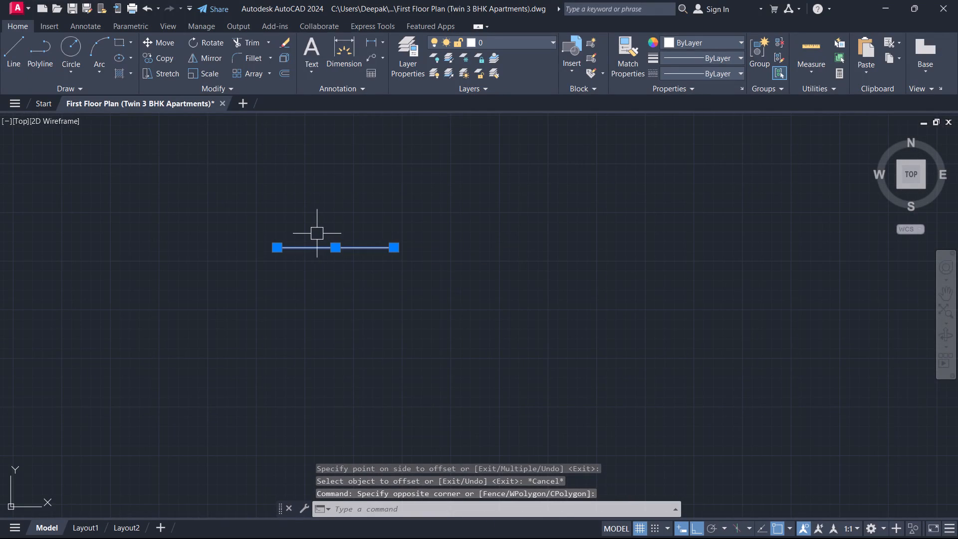
text(o)
key(space)
key(9)
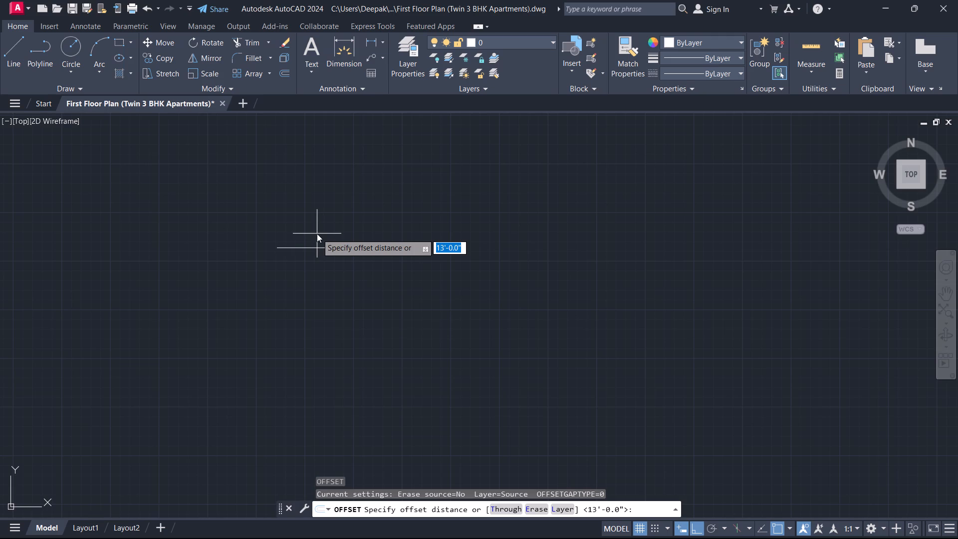
key(Return)
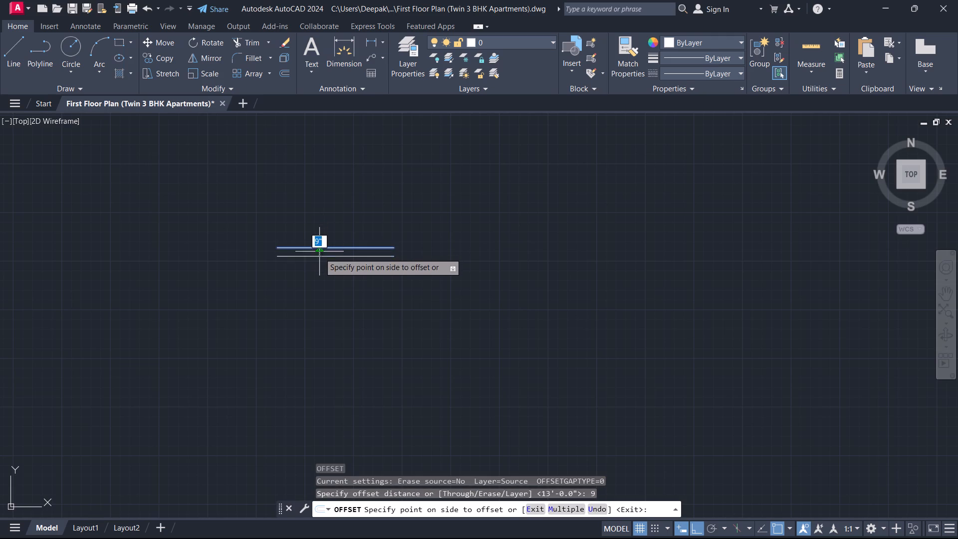
click(322, 297)
key(Escape)
Measure the clear distance between the bottom wall's upper line and the 5" partition wall above it.
scroll(309, 272, down, 3)
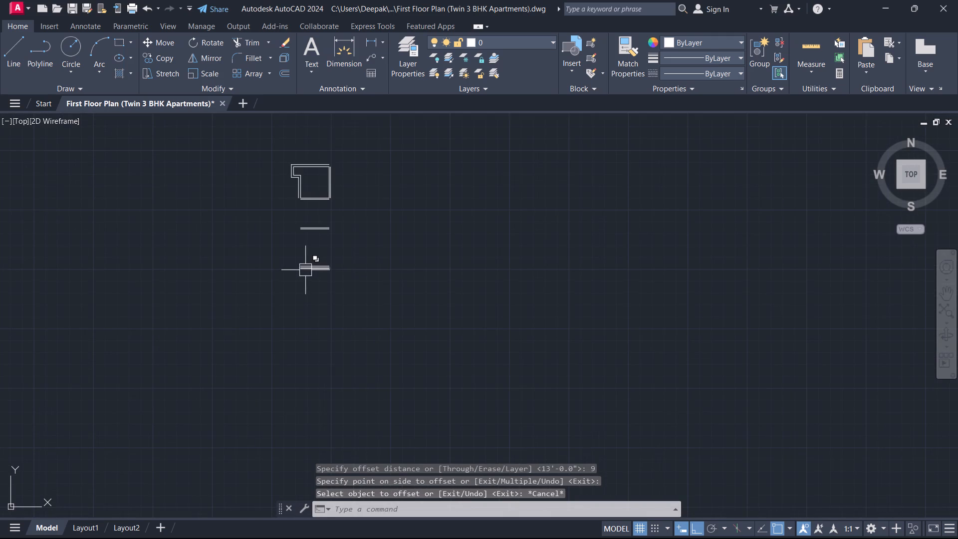
scroll(304, 269, up, 2)
middle_click(304, 269)
scroll(304, 269, up, 2)
middle_drag(304, 269, 298, 324)
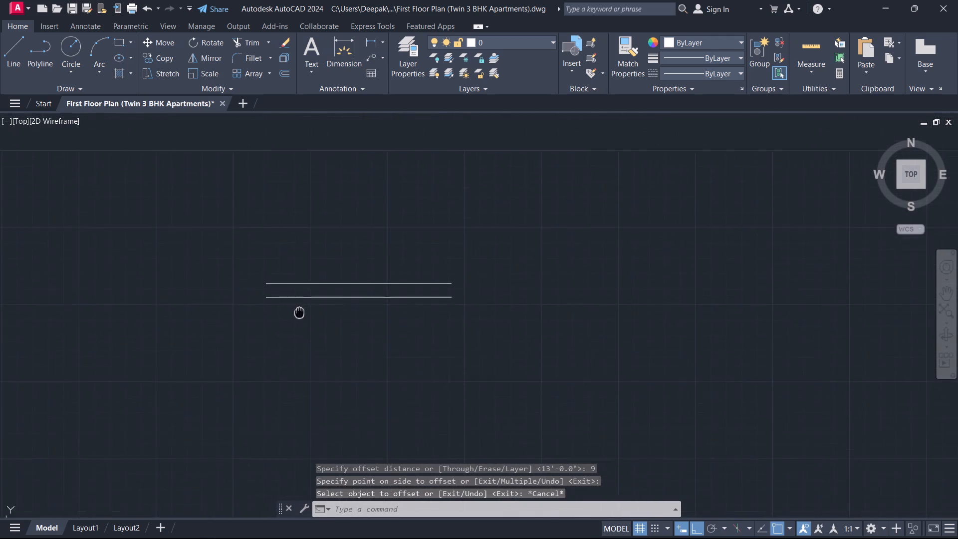
middle_drag(298, 324, 293, 381)
scroll(293, 381, down, 2)
key(d)
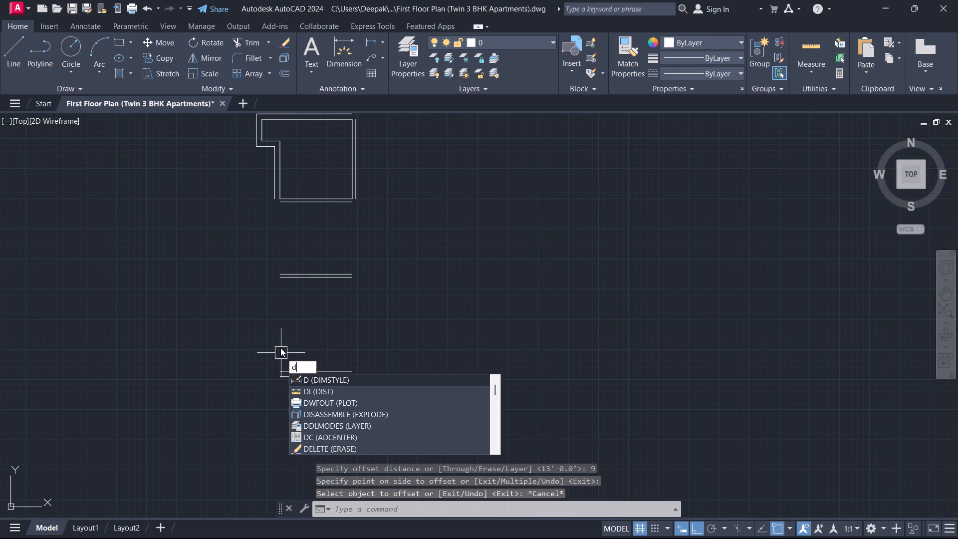
text(i)
key(space)
scroll(300, 356, up, 2)
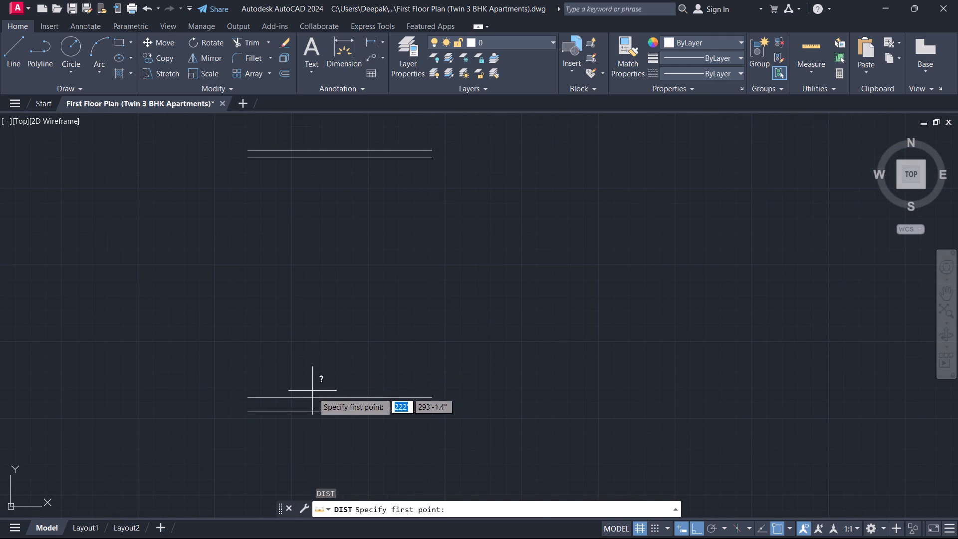
click(313, 393)
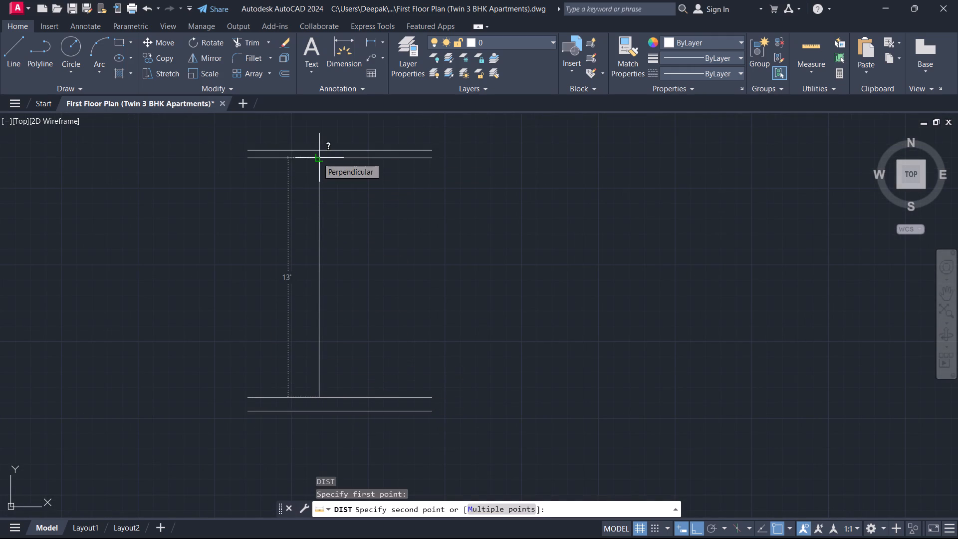
key(Escape)
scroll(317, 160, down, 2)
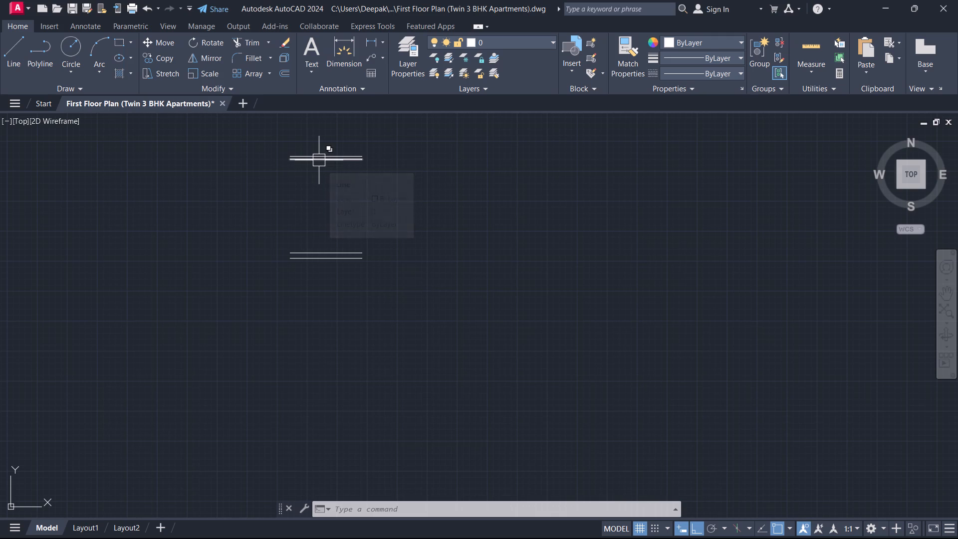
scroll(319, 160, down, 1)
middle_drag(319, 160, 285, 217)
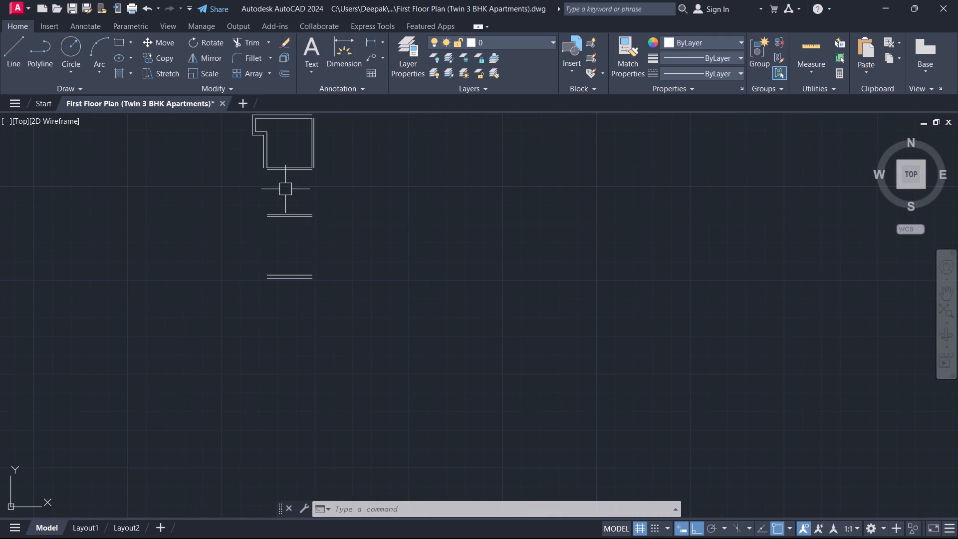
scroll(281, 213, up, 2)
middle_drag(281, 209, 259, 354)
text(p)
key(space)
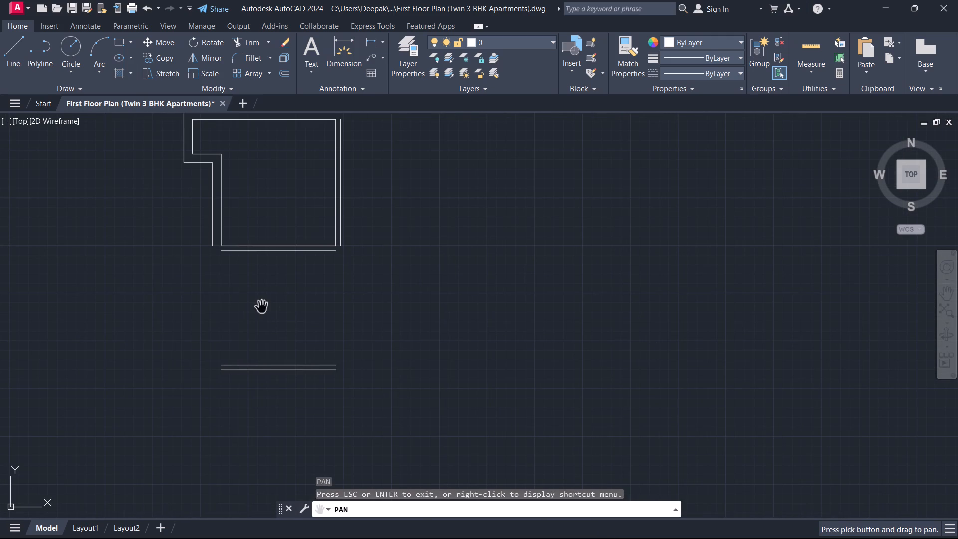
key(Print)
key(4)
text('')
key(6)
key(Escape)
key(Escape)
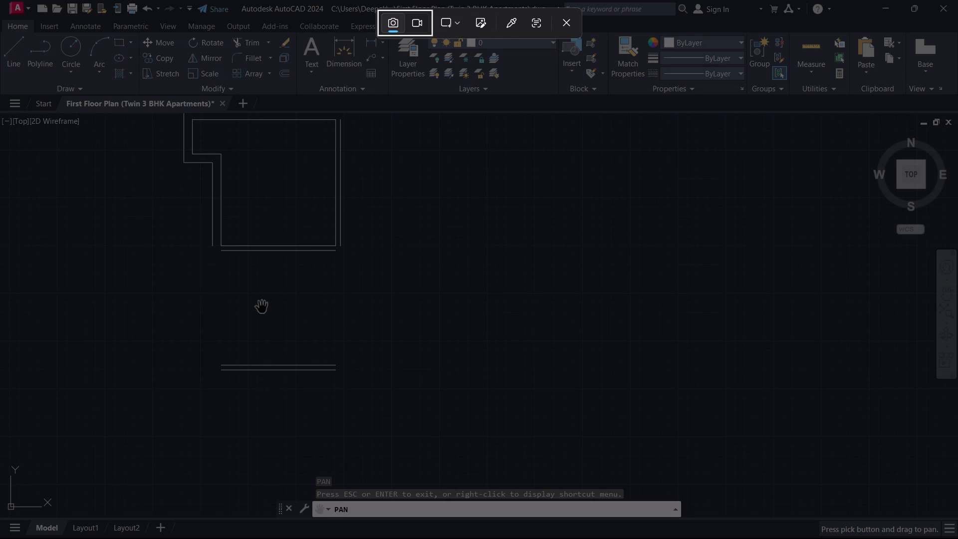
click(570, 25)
Offset the outer line of the top room's right wall 4'6" to the right.
text(o)
key(space)
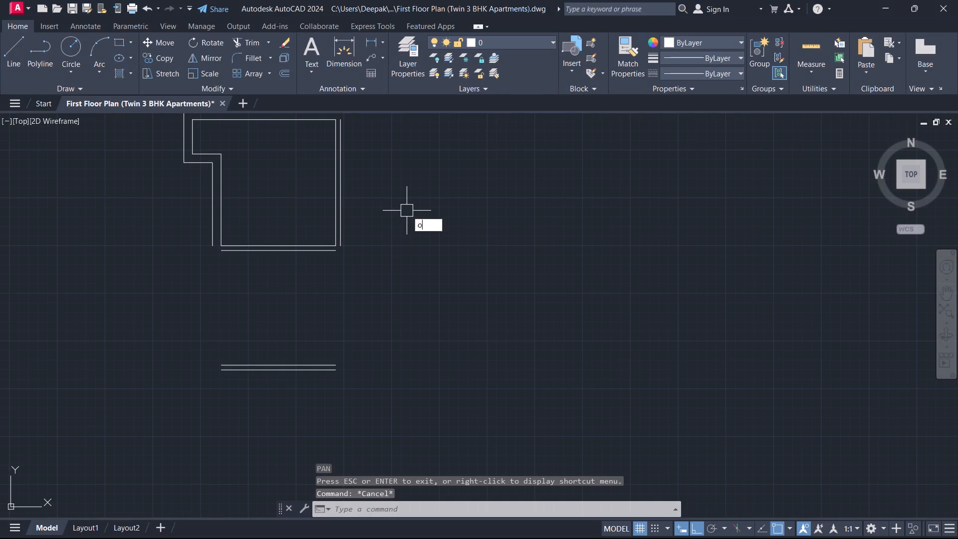
text(4'6)
key(Return)
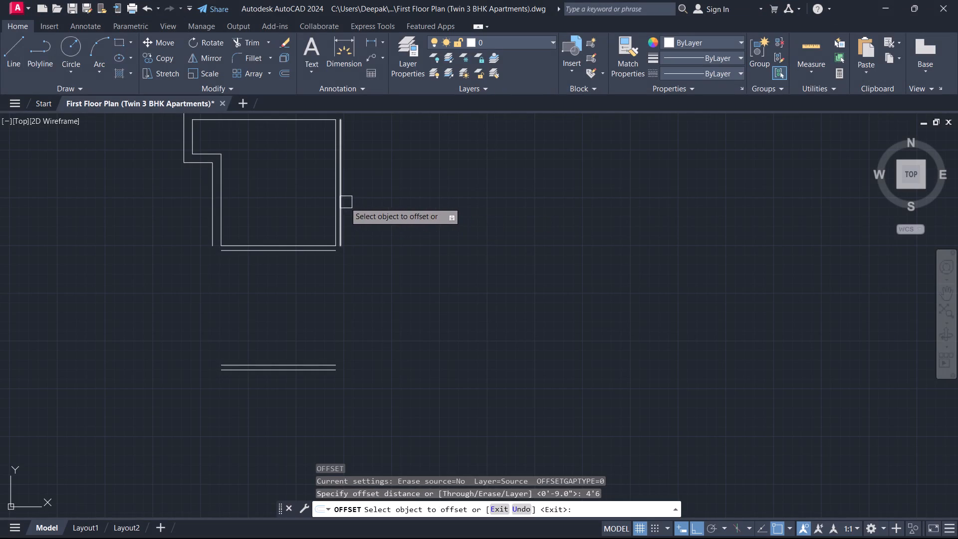
click(343, 201)
click(359, 207)
key(Escape)
Offset the new vertical line 5" to the right to form the far wall of the narrow room.
text(o)
key(space)
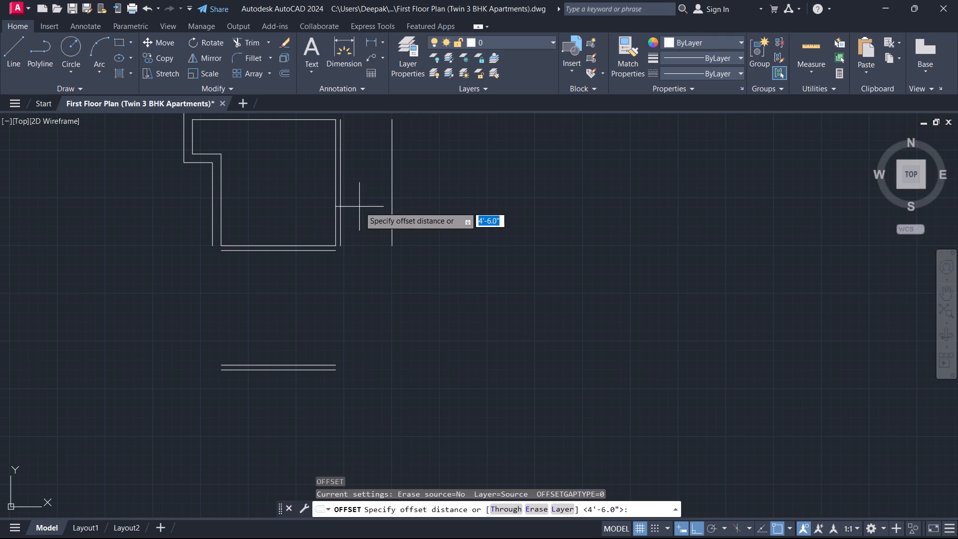
key(5)
key(Return)
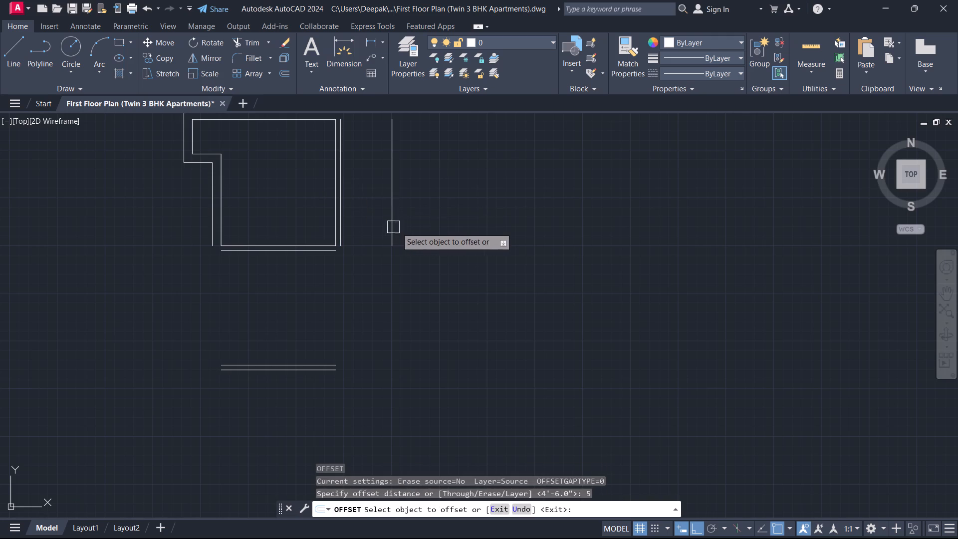
click(393, 215)
click(405, 217)
key(Escape)
Fillet the outer and inner top wall lines with the outer and inner lines of the new vertical wall.
middle_drag(317, 186, 334, 306)
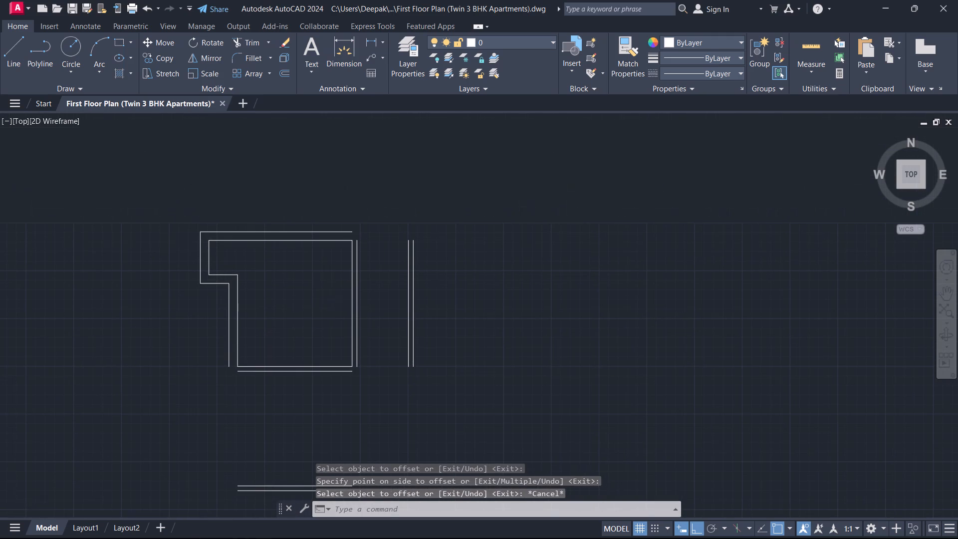
text(f)
key(space)
scroll(336, 239, up, 2)
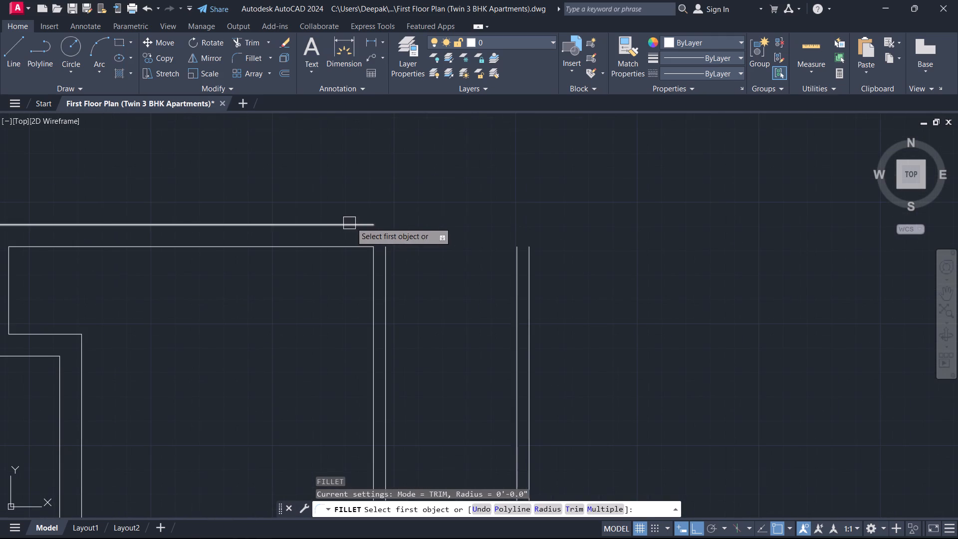
click(351, 222)
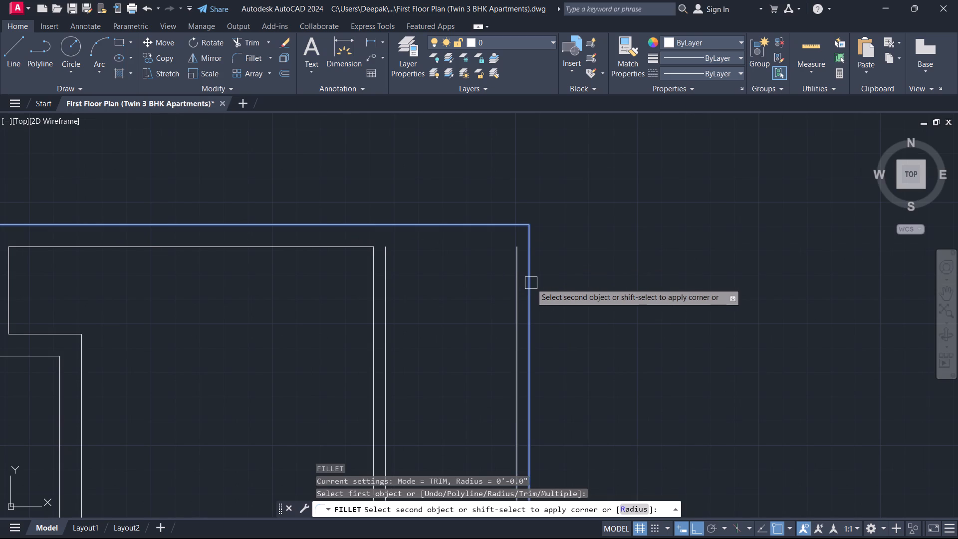
click(531, 283)
key(Escape)
key(space)
click(348, 246)
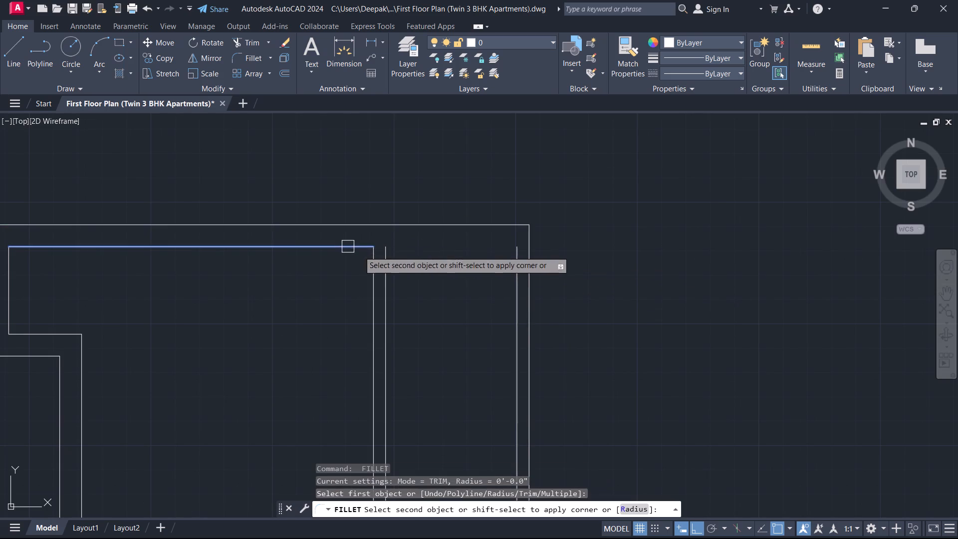
click(517, 271)
key(Escape)
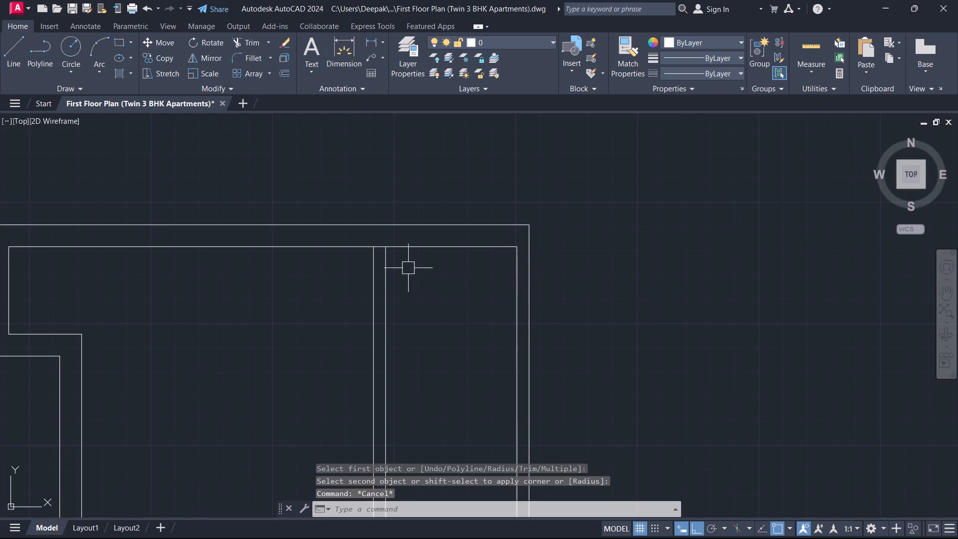
Trim the inner top line between the two lines of the partition wall beside the top room.
text(tr)
key(space)
scroll(395, 264, up, 2)
scroll(395, 264, down, 1)
scroll(395, 264, up, 2)
click(346, 212)
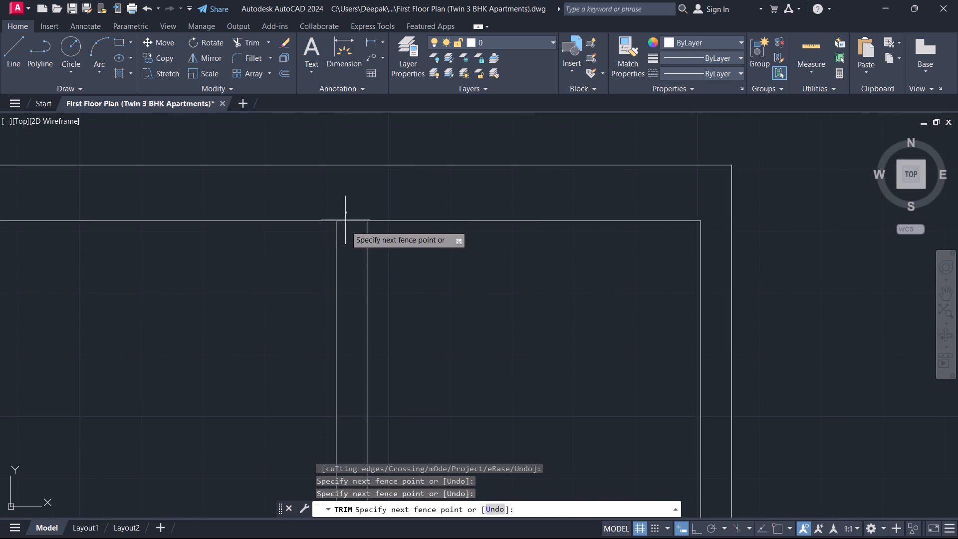
click(346, 234)
key(Escape)
Offset the narrow room's outer right wall line 10' to the right.
scroll(535, 247, down, 4)
middle_drag(541, 273, 511, 275)
middle_drag(502, 318, 448, 303)
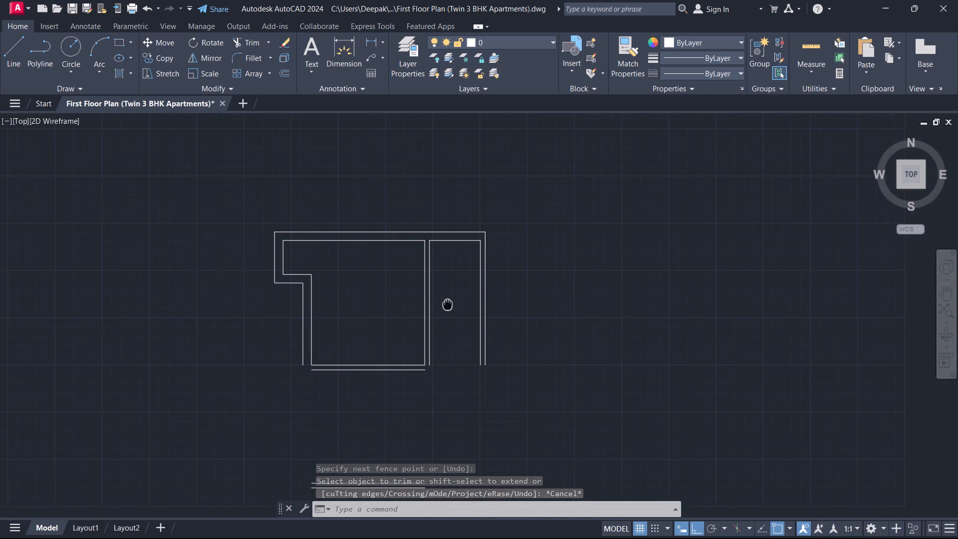
middle_drag(448, 303, 446, 305)
text(o)
key(space)
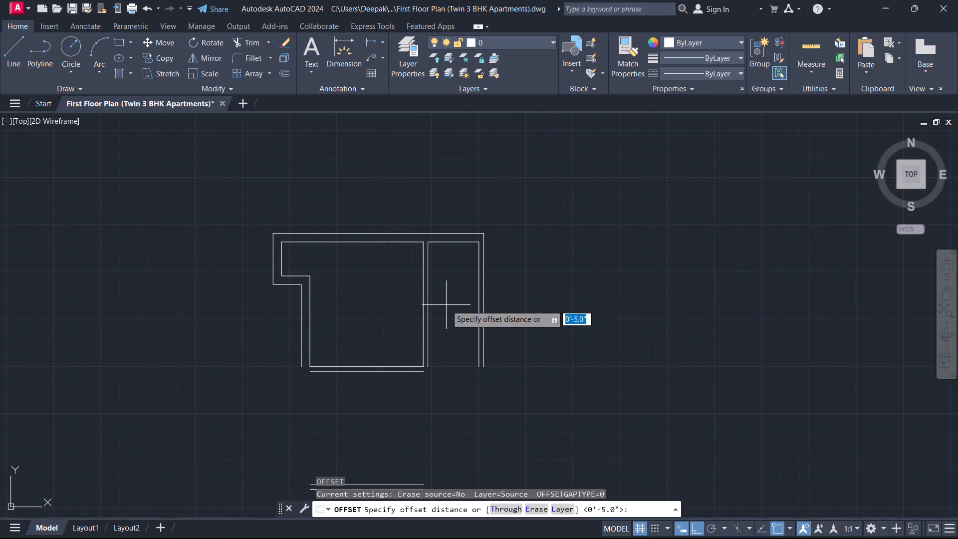
text(10')
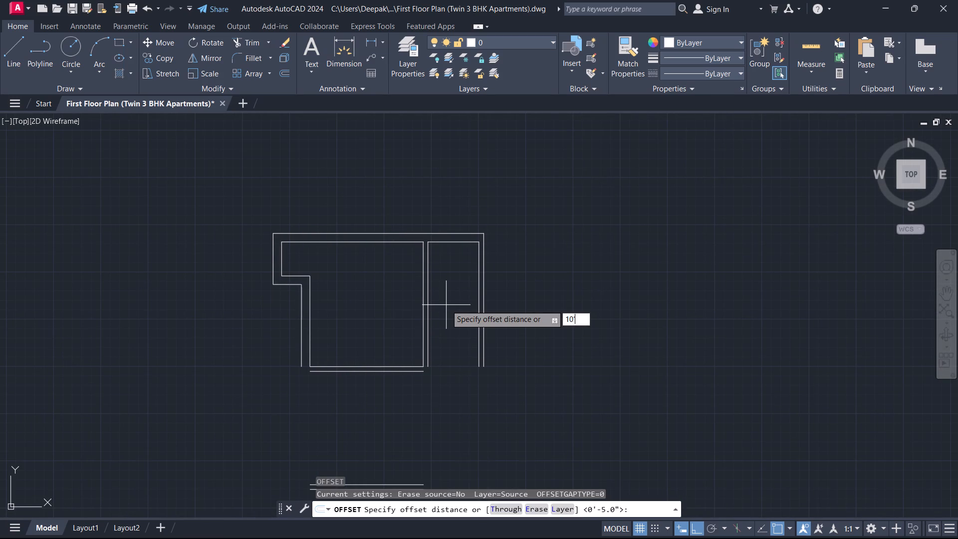
key(space)
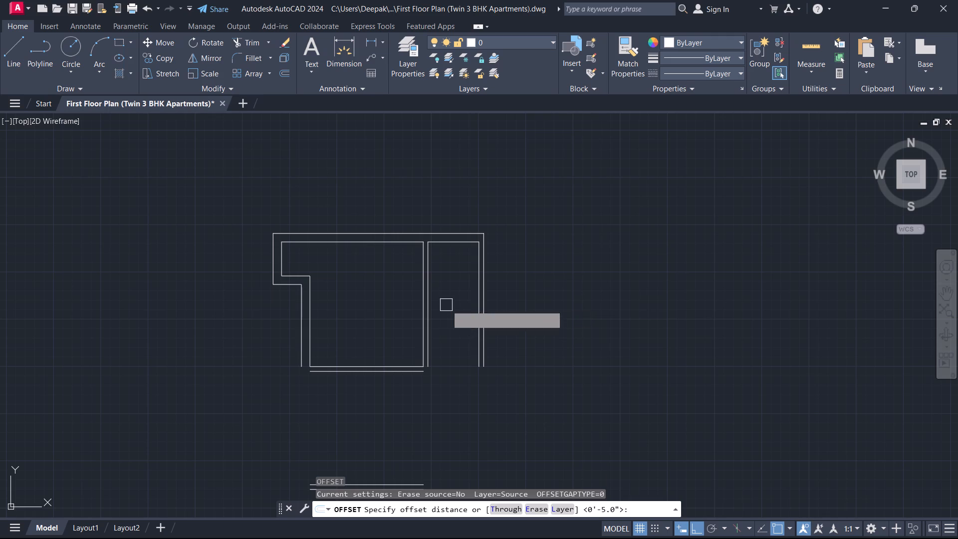
scroll(484, 307, up, 2)
click(485, 307)
click(530, 299)
key(Escape)
Extend the outer and inner top wall lines to the new vertical line at the far right.
scroll(532, 281, up, 1)
scroll(532, 281, down, 1)
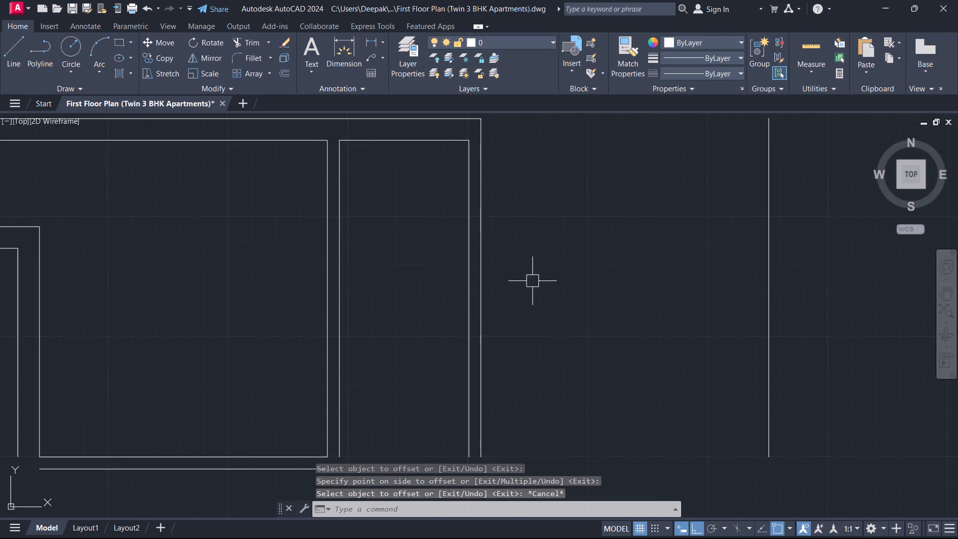
middle_drag(529, 278, 512, 285)
scroll(512, 285, down, 2)
key(e)
text(x)
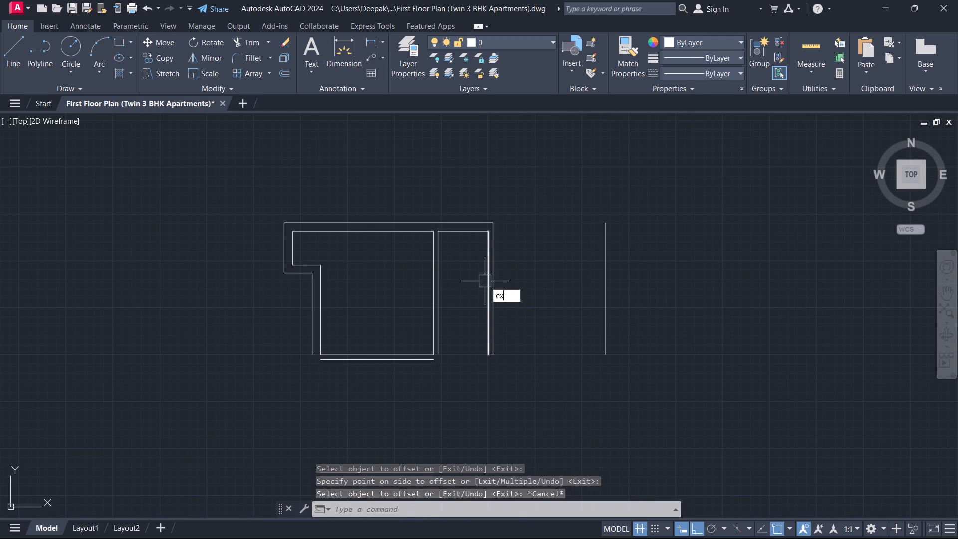
key(space)
click(464, 264)
click(481, 163)
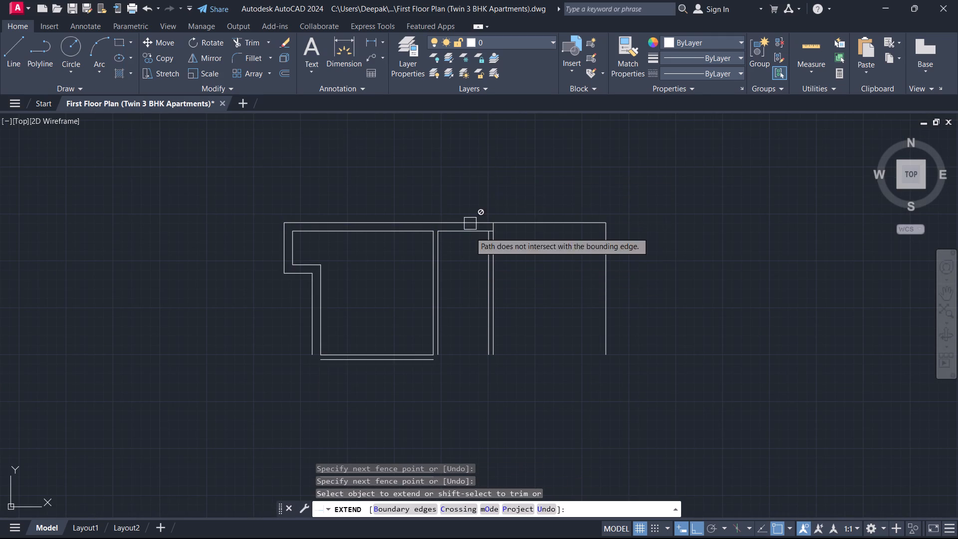
click(469, 237)
key(Escape)
Trim the inner top line and the vertical line's excess where the narrow room's right wall meets the top wall.
scroll(487, 240, up, 4)
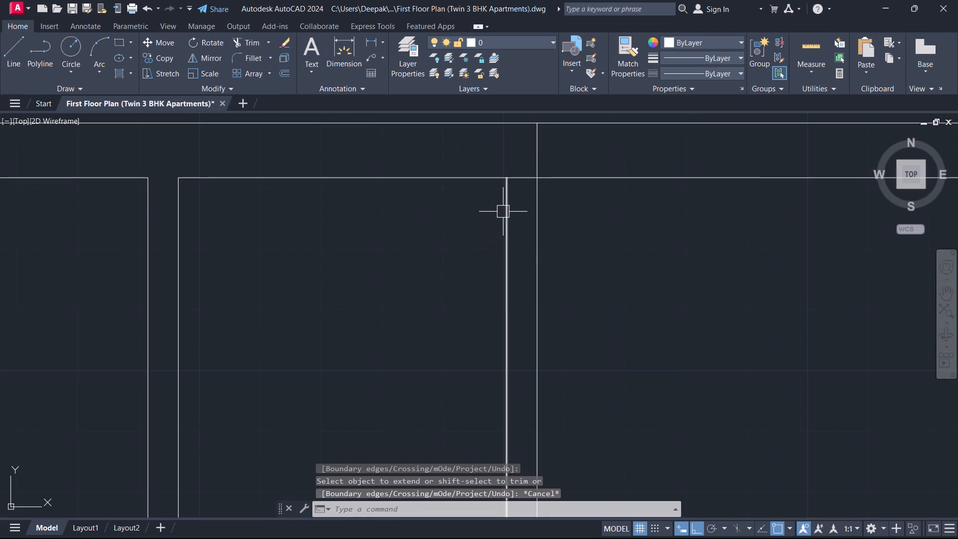
text(tr)
key(space)
drag(518, 189, 562, 143)
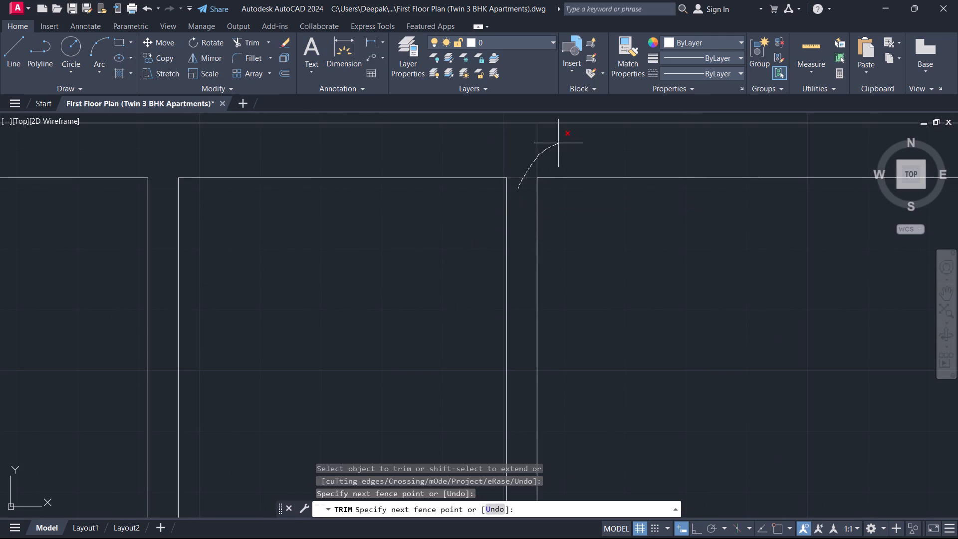
drag(562, 143, 563, 142)
key(Escape)
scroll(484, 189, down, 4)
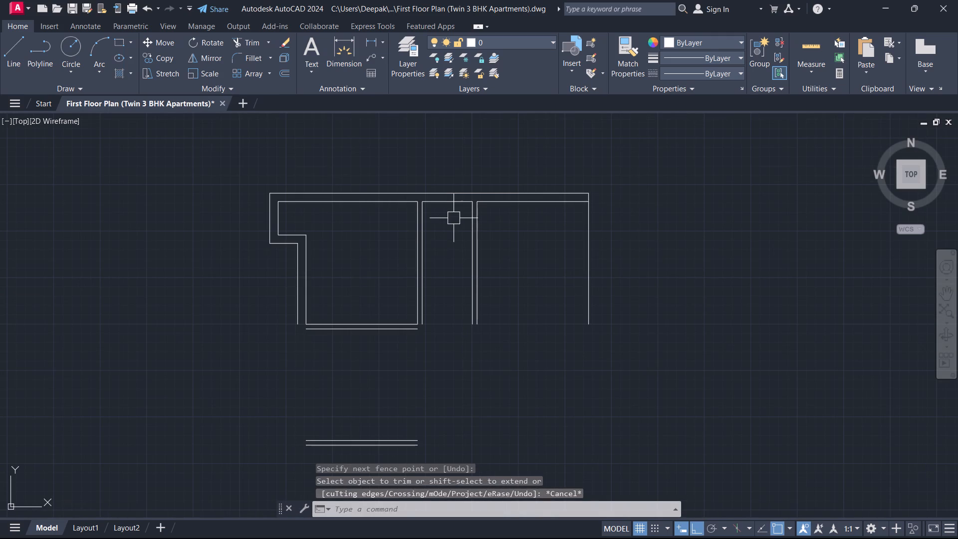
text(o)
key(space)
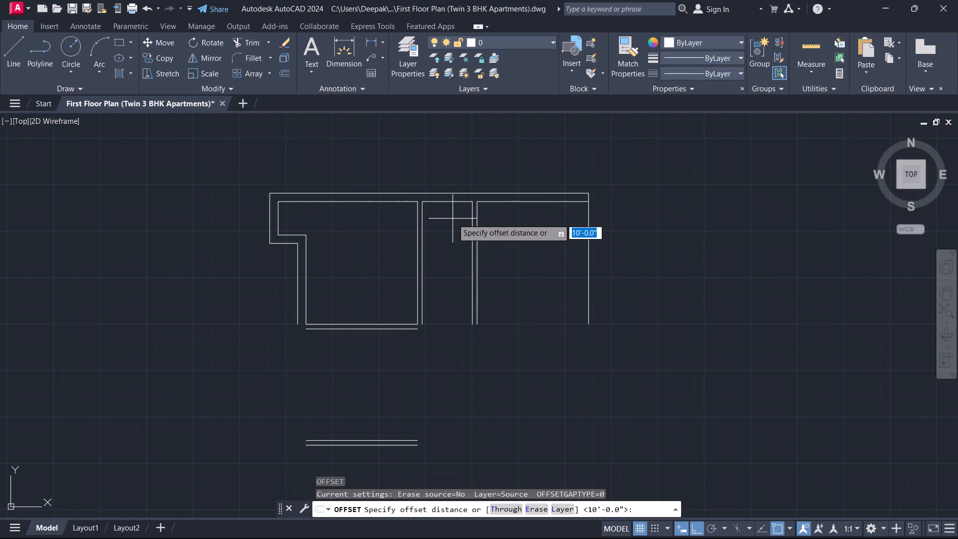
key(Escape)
Offset the far-right vertical wall line 5" to the right.
middle_drag(453, 219, 394, 247)
scroll(394, 247, up, 1)
text(o)
key(space)
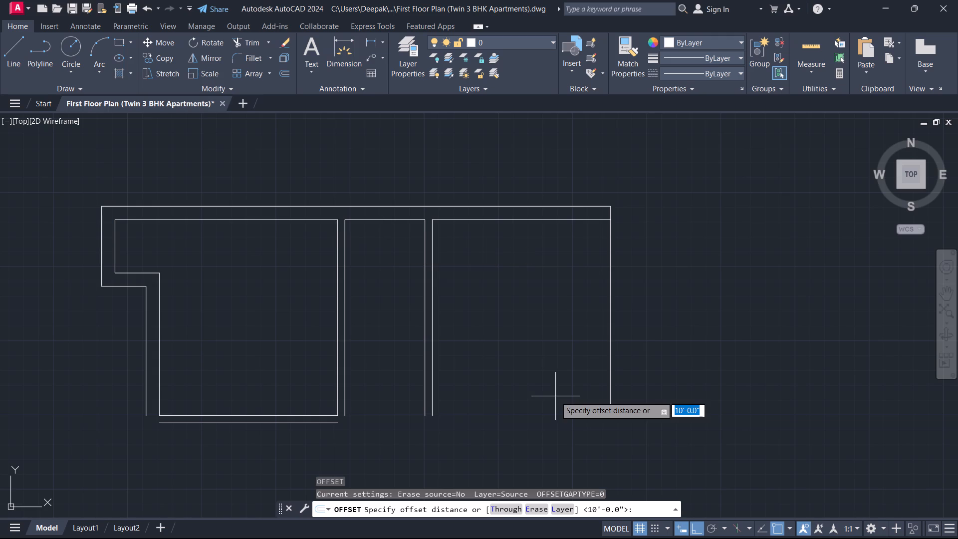
key(5)
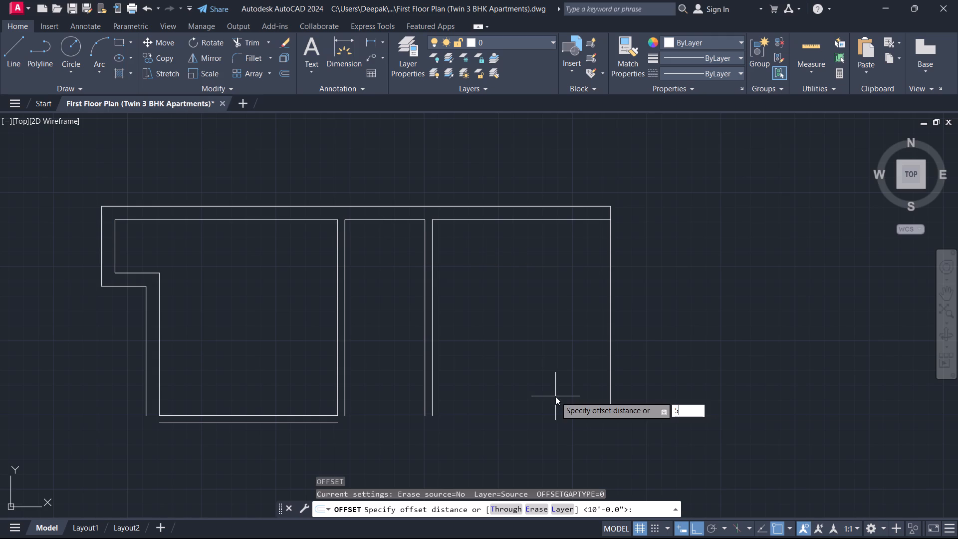
key(Return)
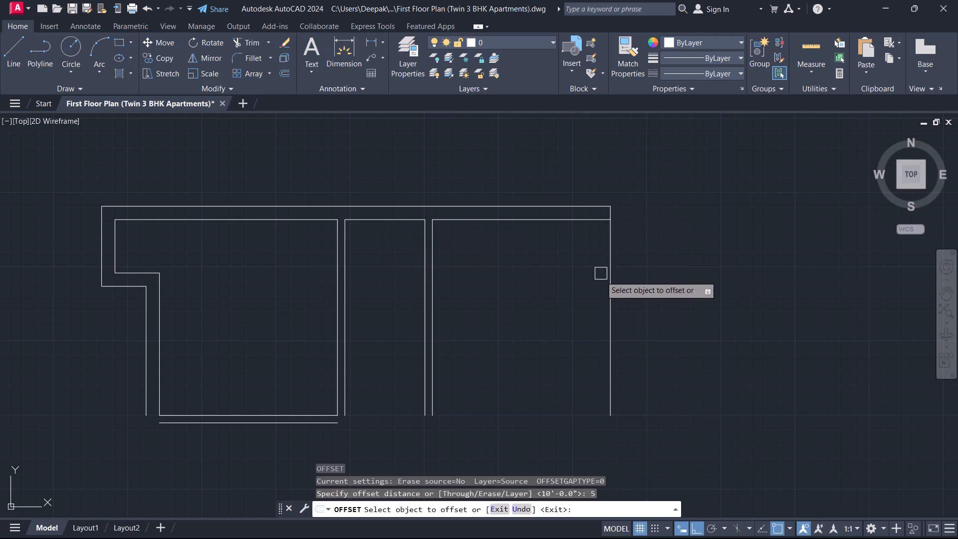
click(612, 283)
click(631, 288)
key(Escape)
Offset the outer line of the new 5" partition wall 11' to the right.
scroll(603, 284, down, 1)
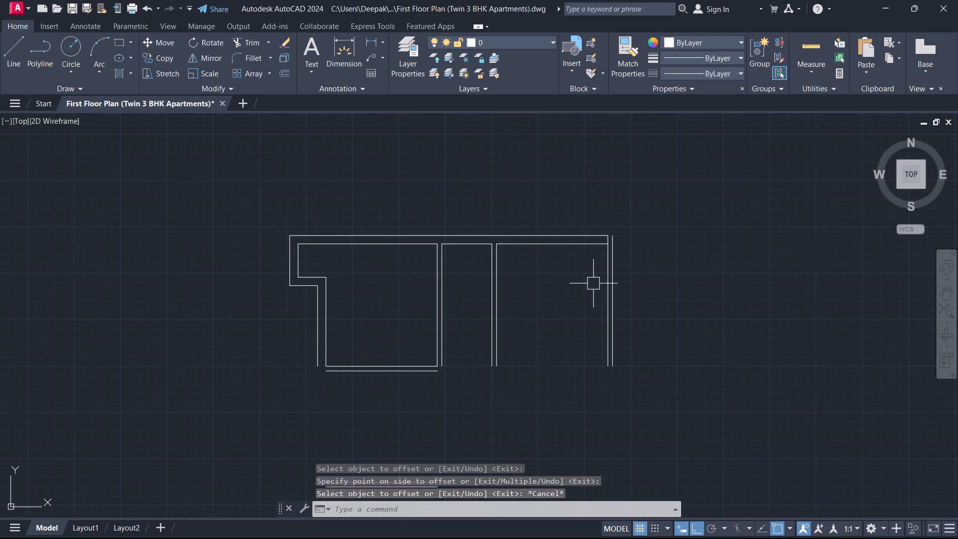
text(o)
key(space)
text(11')
key(Return)
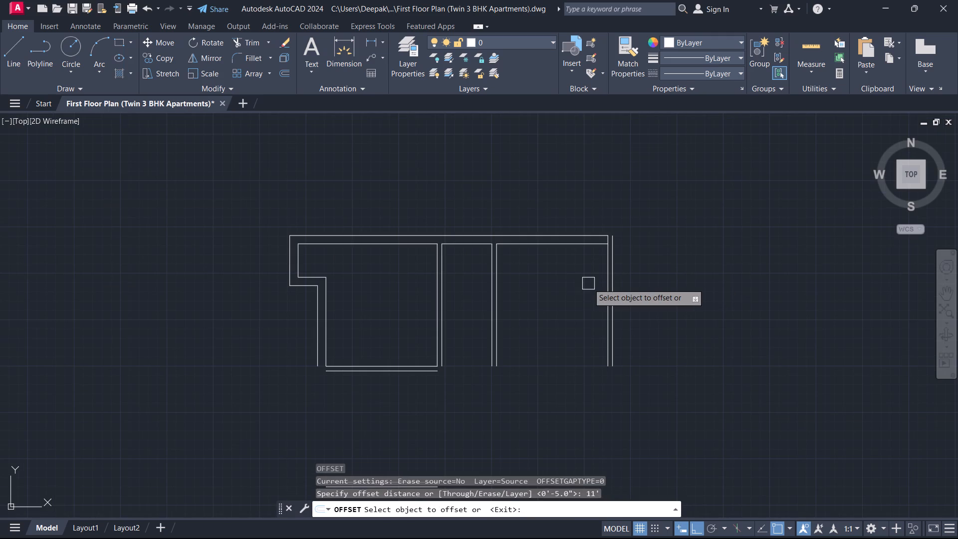
scroll(672, 317, up, 2)
click(518, 282)
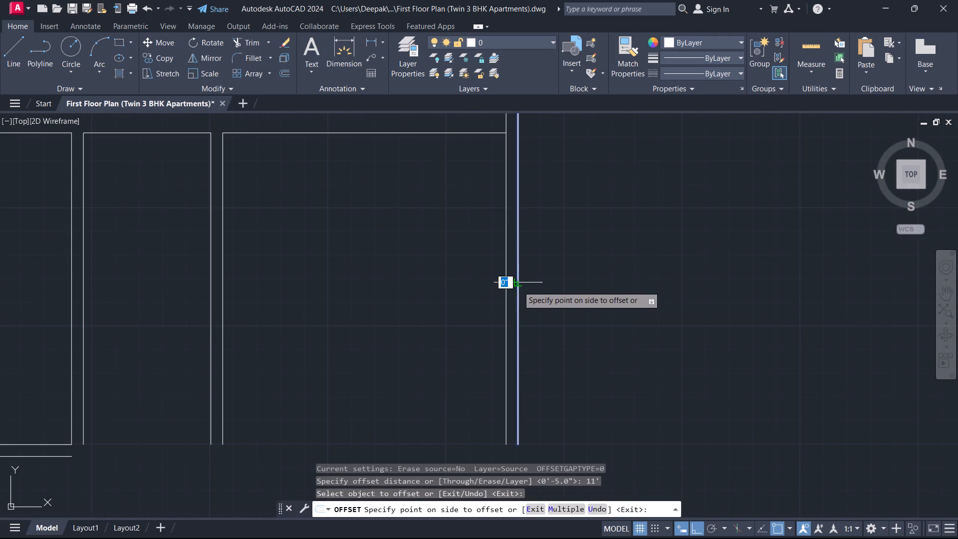
click(542, 293)
key(Escape)
Extend the outer and inner top wall lines to the new vertical line 11' beyond the partition wall.
scroll(570, 284, down, 2)
middle_drag(570, 284, 564, 294)
scroll(569, 288, down, 1)
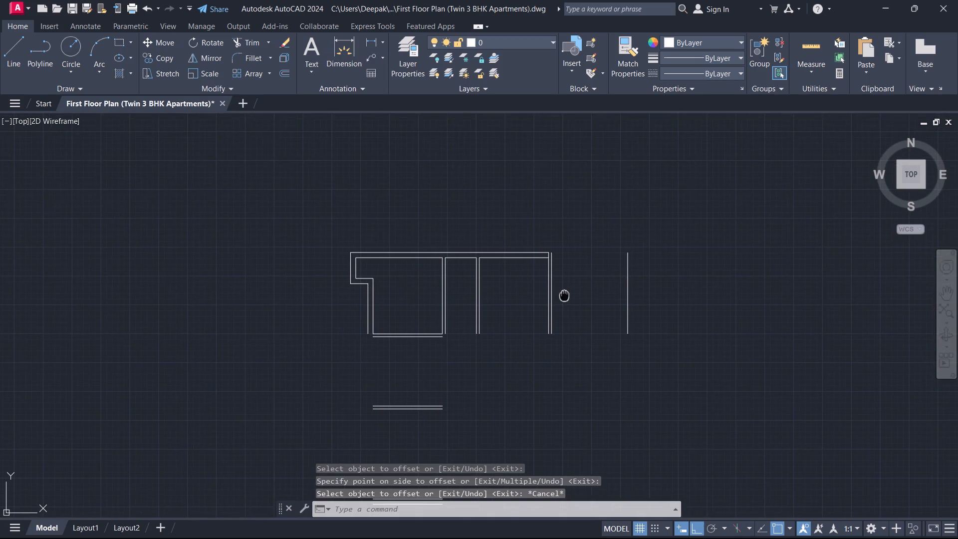
middle_drag(564, 294, 542, 309)
scroll(542, 309, down, 1)
scroll(527, 292, up, 2)
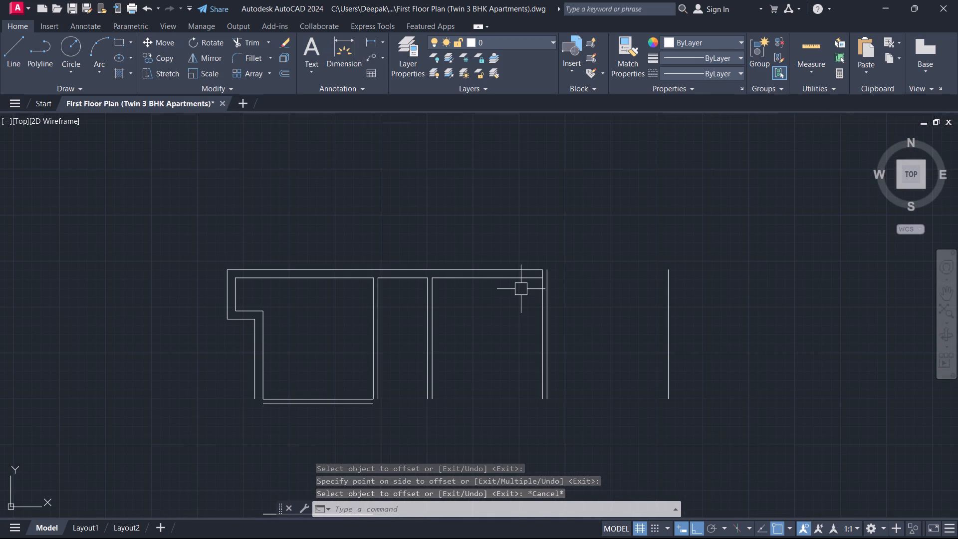
text(ex)
key(space)
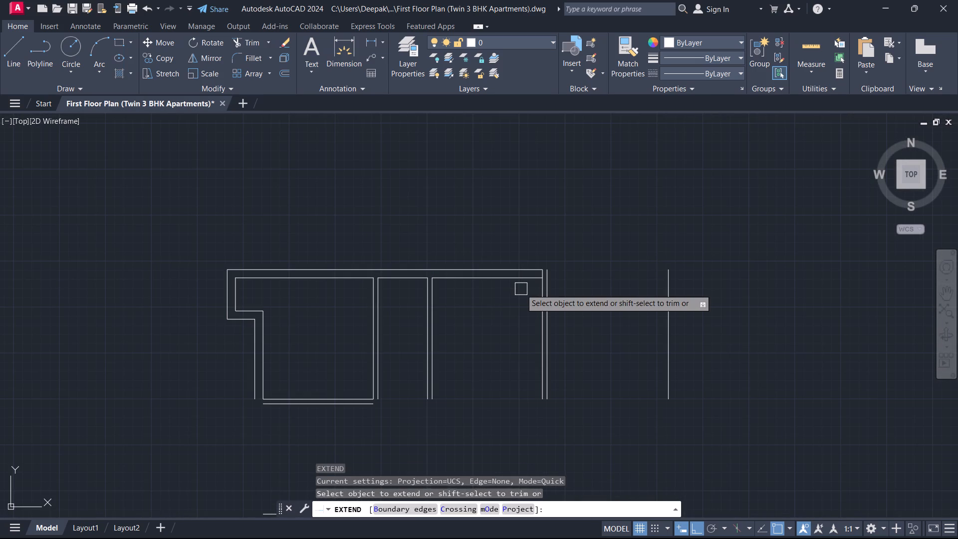
drag(515, 284, 506, 284)
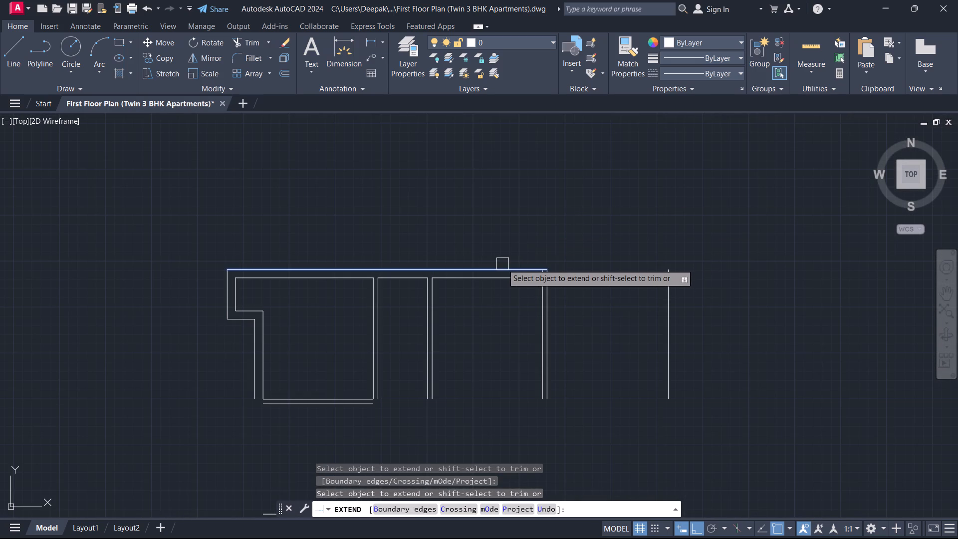
click(502, 264)
click(523, 264)
click(523, 277)
key(Escape)
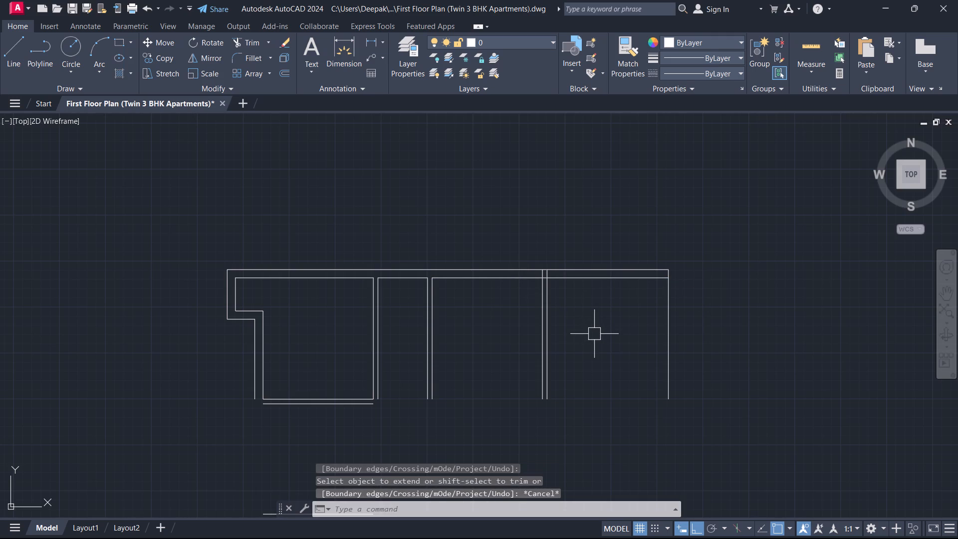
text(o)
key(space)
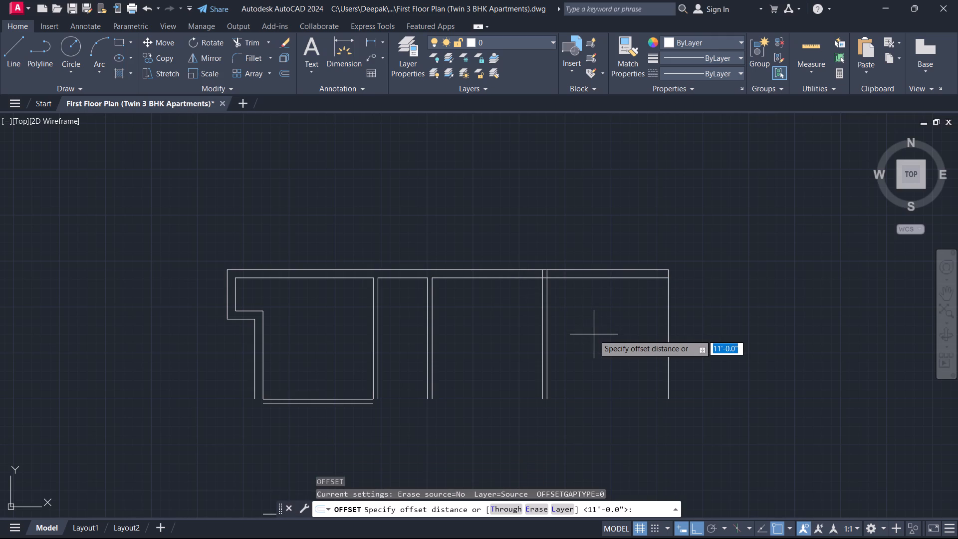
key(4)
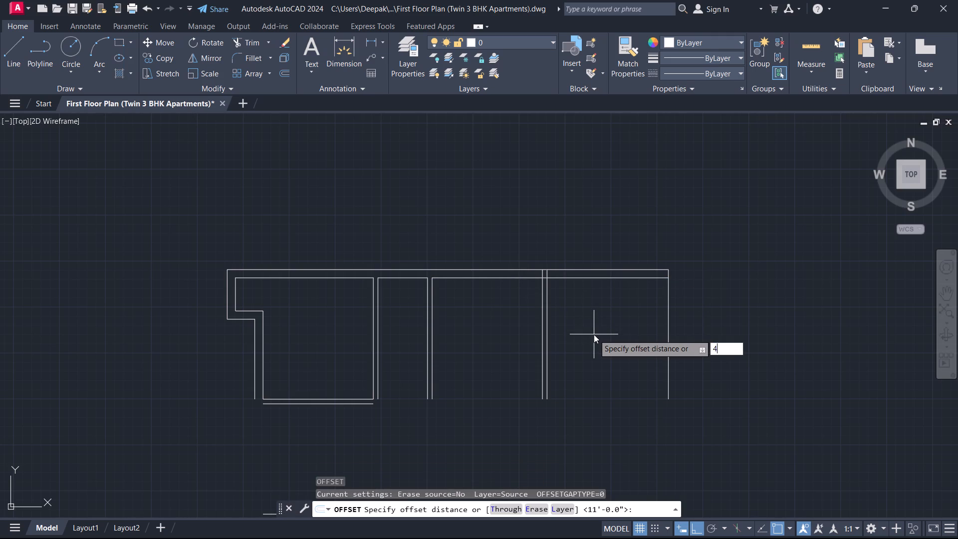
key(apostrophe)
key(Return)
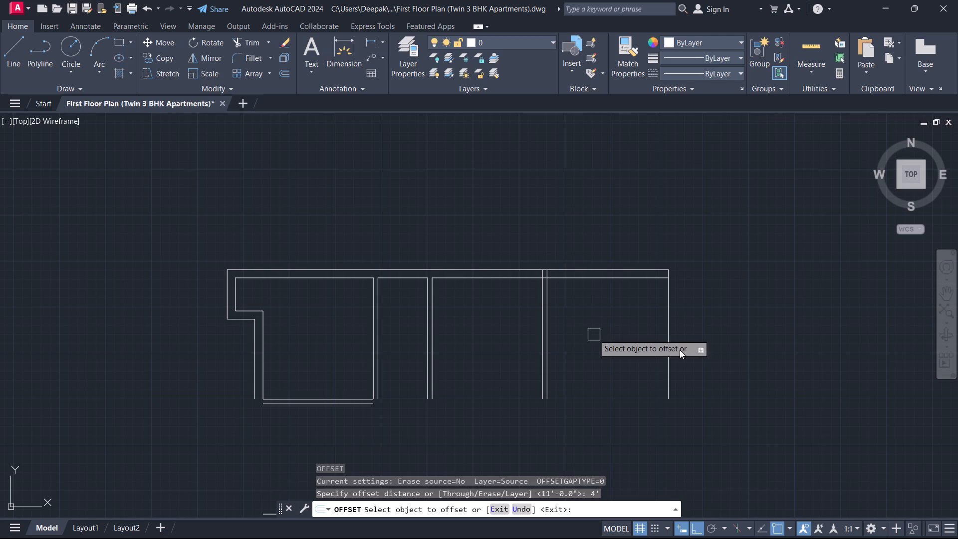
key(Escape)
Offset the far-right vertical line 9" to the right to form the wall's thickness.
text(o)
key(space)
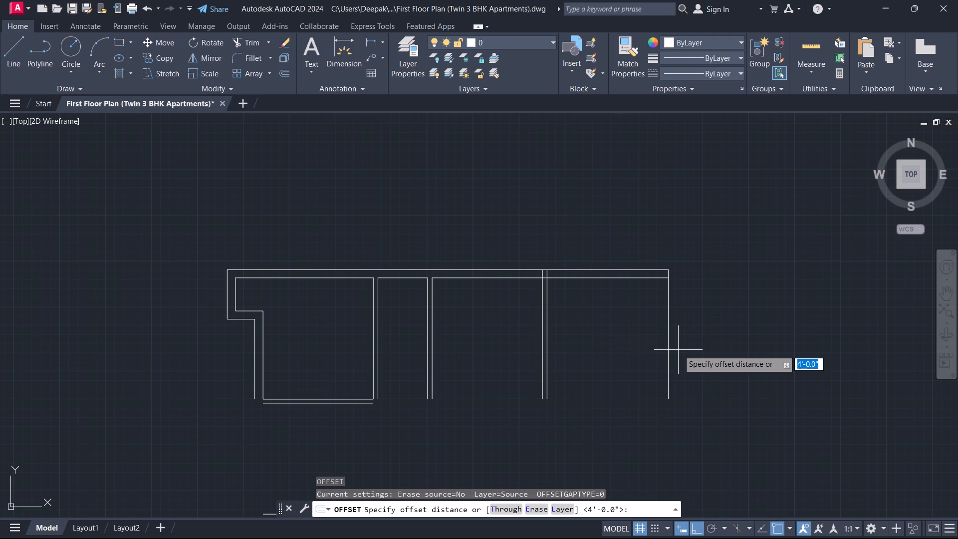
key(8)
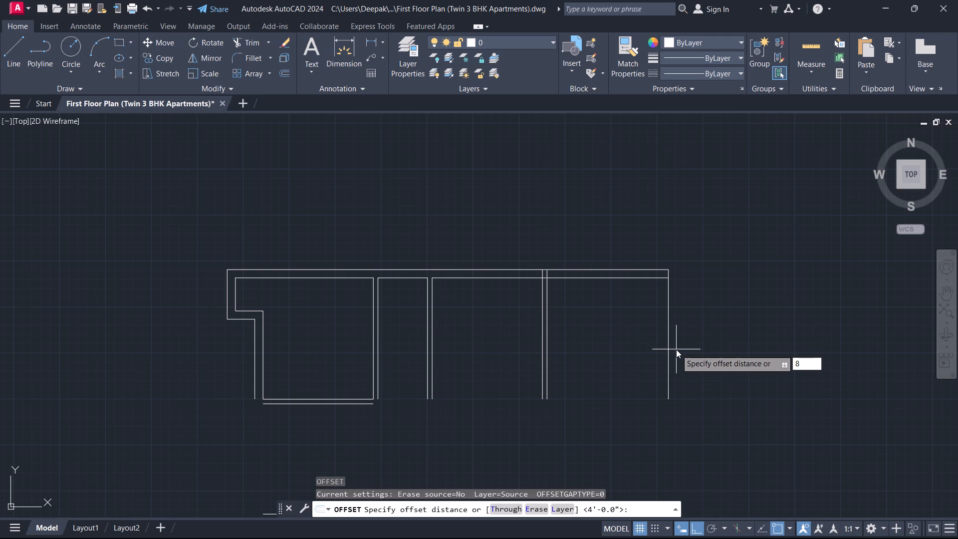
key(BackSpace)
key(9)
key(Return)
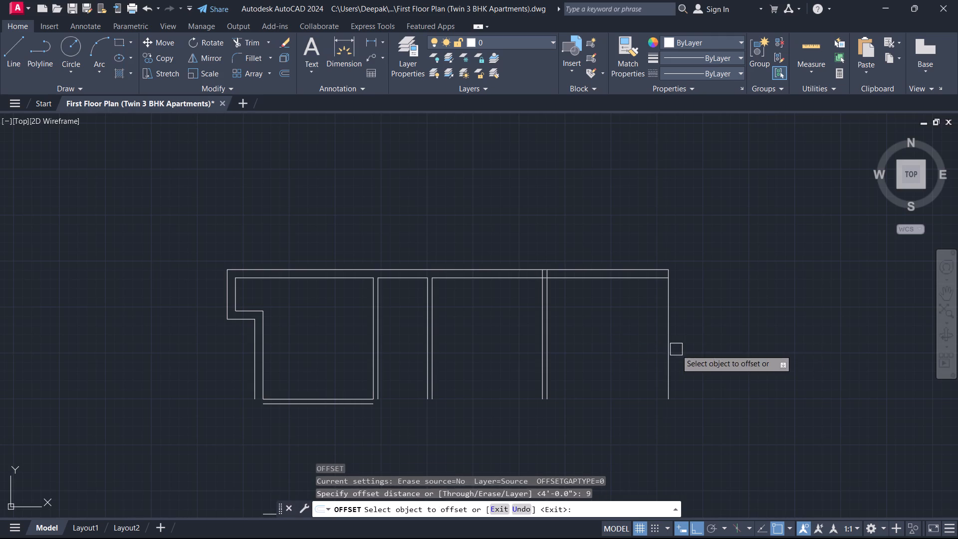
click(667, 324)
click(685, 325)
key(Escape)
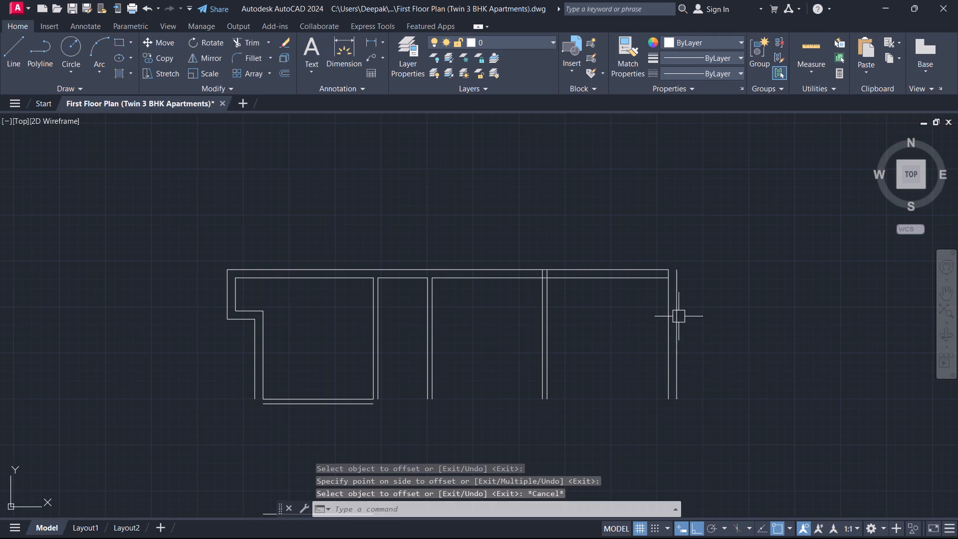
Offset the outer line of the 9" wall 4' to the right.
text(o)
key(space)
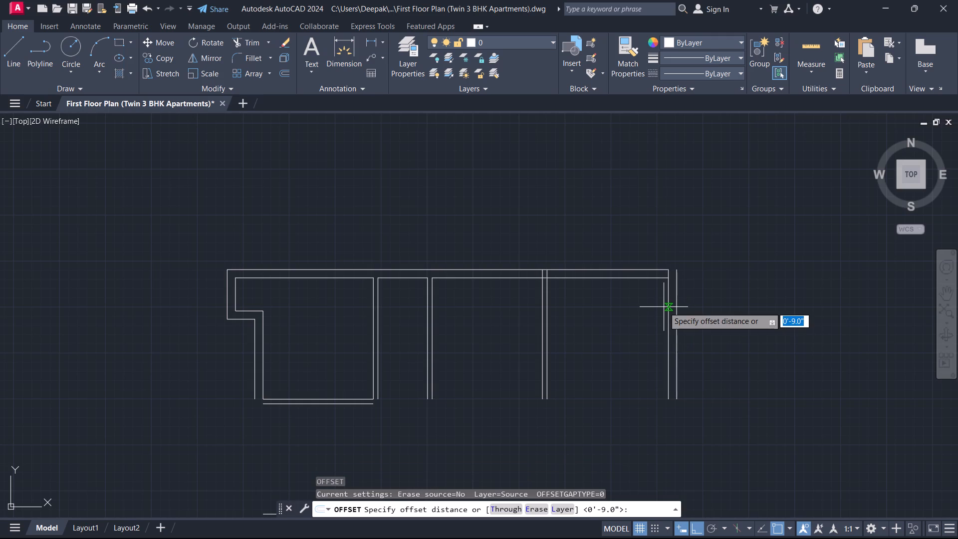
text(4')
key(Return)
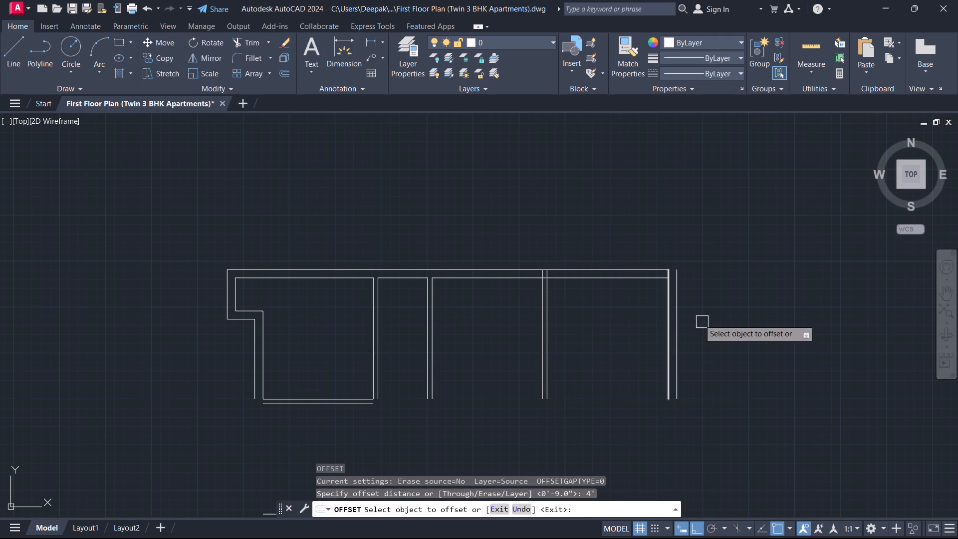
click(680, 304)
click(711, 311)
key(Escape)
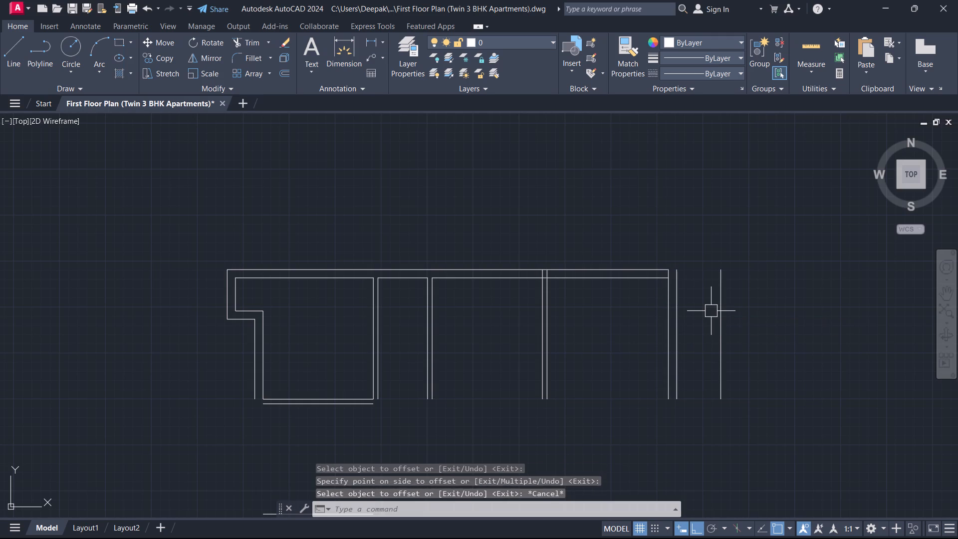
Offset the new far-right vertical line 5" to the right.
text(o)
key(space)
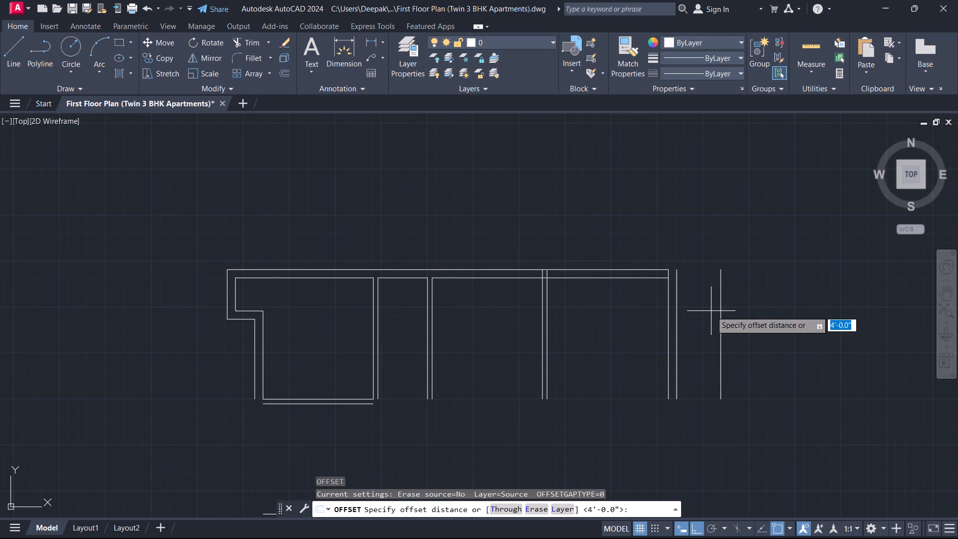
key(5)
key(Return)
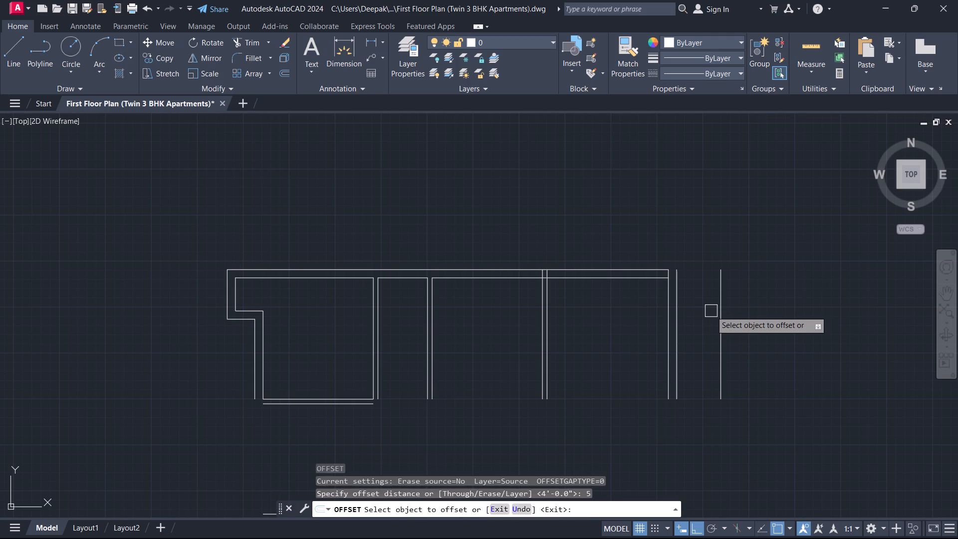
click(719, 316)
click(729, 317)
key(Escape)
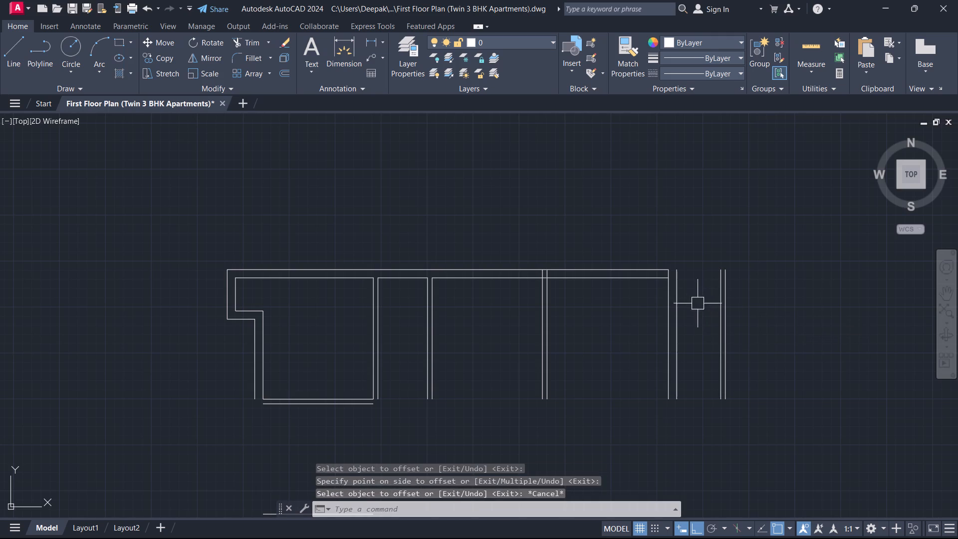
Extend the outer top wall line to the outermost vertical line and the inner top line to the vertical line just inside it.
text(ex)
key(space)
click(594, 302)
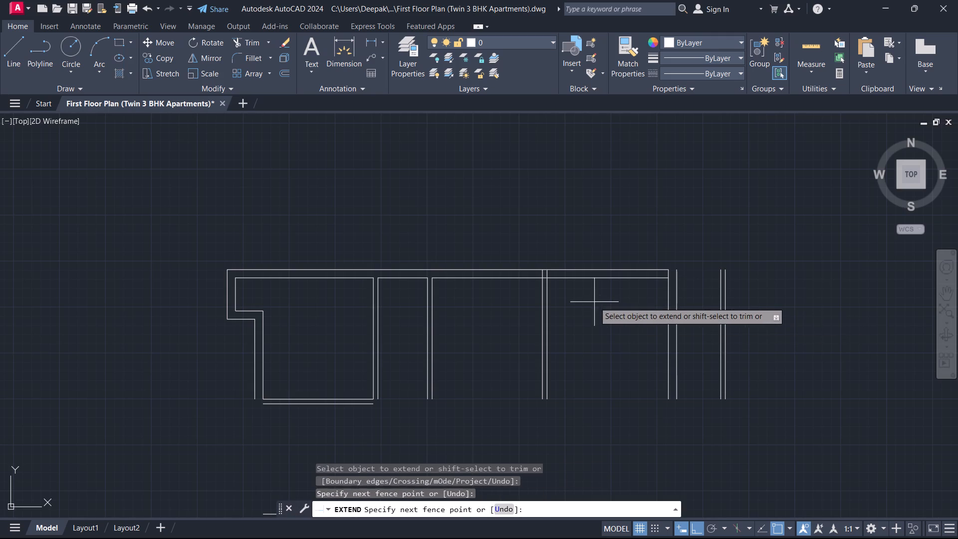
click(760, 195)
click(580, 288)
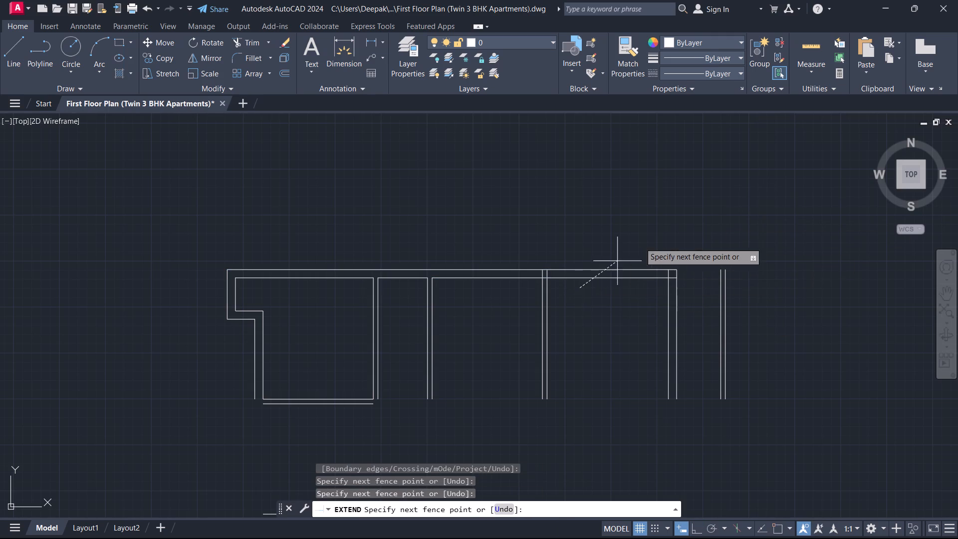
click(686, 209)
click(705, 268)
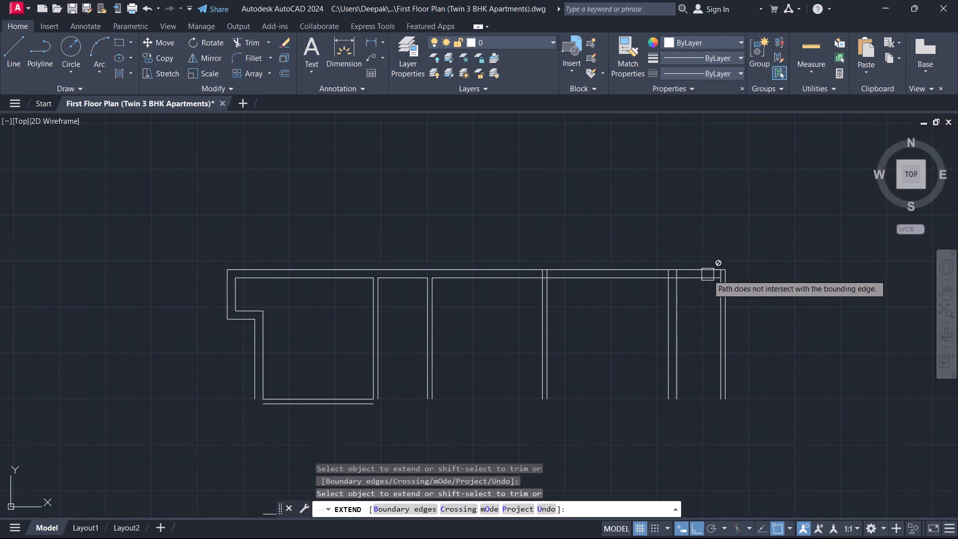
key(Escape)
Trim the excess of the newly added vertical wall lines between the outer and inner top wall lines.
scroll(708, 275, up, 2)
key(t)
scroll(708, 275, up, 1)
key(r)
key(space)
key(space)
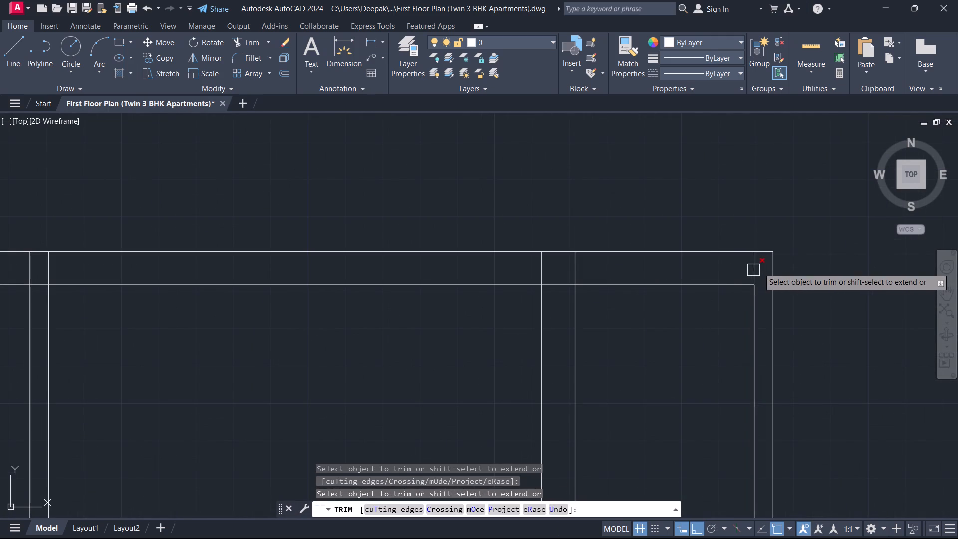
click(760, 268)
click(648, 266)
scroll(346, 258, down, 3)
middle_drag(346, 258, 384, 271)
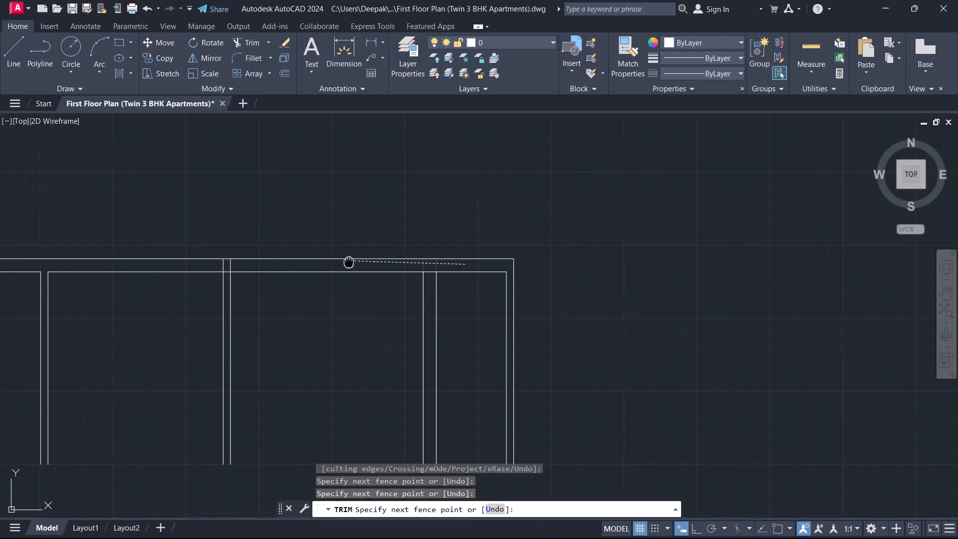
middle_drag(384, 271, 812, 269)
click(388, 272)
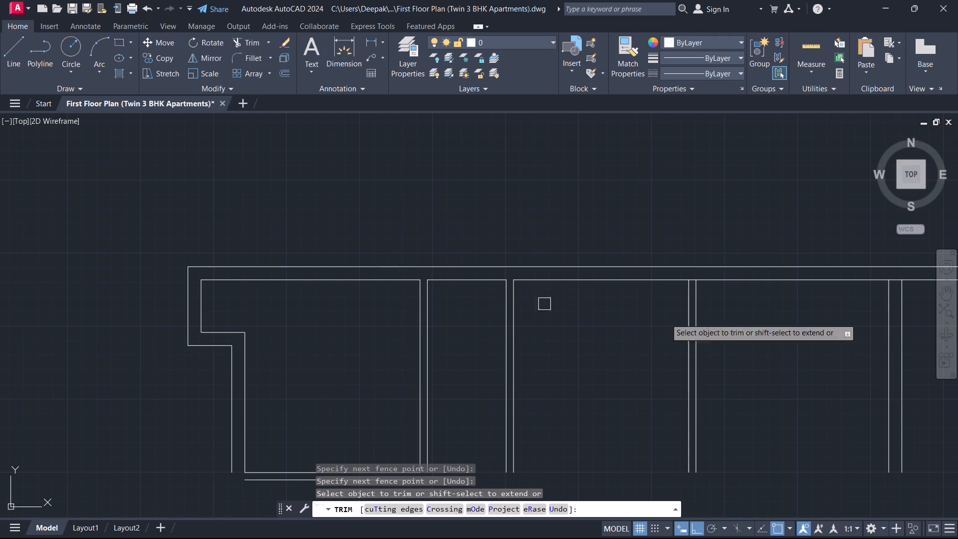
Trim the inner top line between the paired lines of the 5" partition wall and of the 9" wall.
scroll(742, 311, up, 4)
middle_drag(581, 206, 549, 364)
click(548, 364)
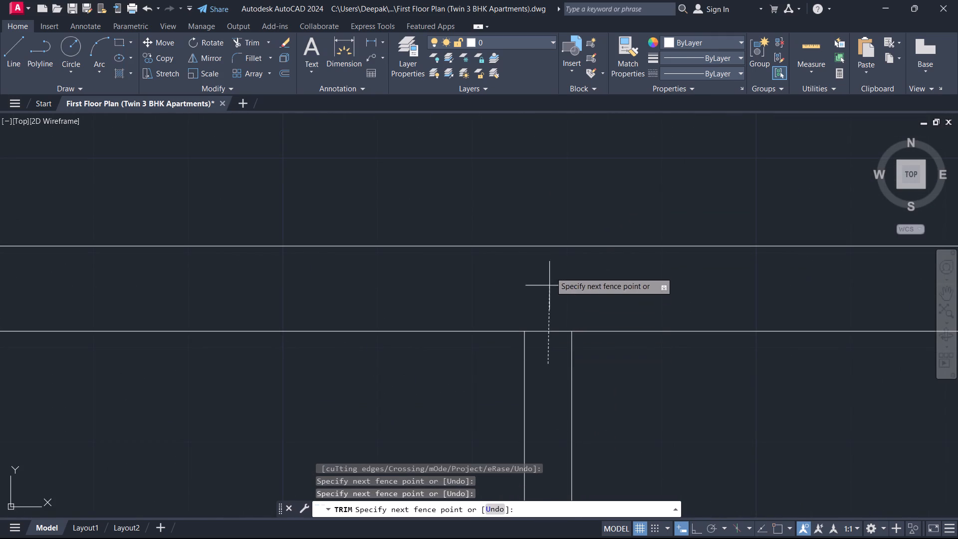
click(551, 269)
scroll(603, 317, down, 2)
middle_drag(654, 382, 361, 385)
scroll(804, 376, up, 2)
click(828, 332)
click(832, 272)
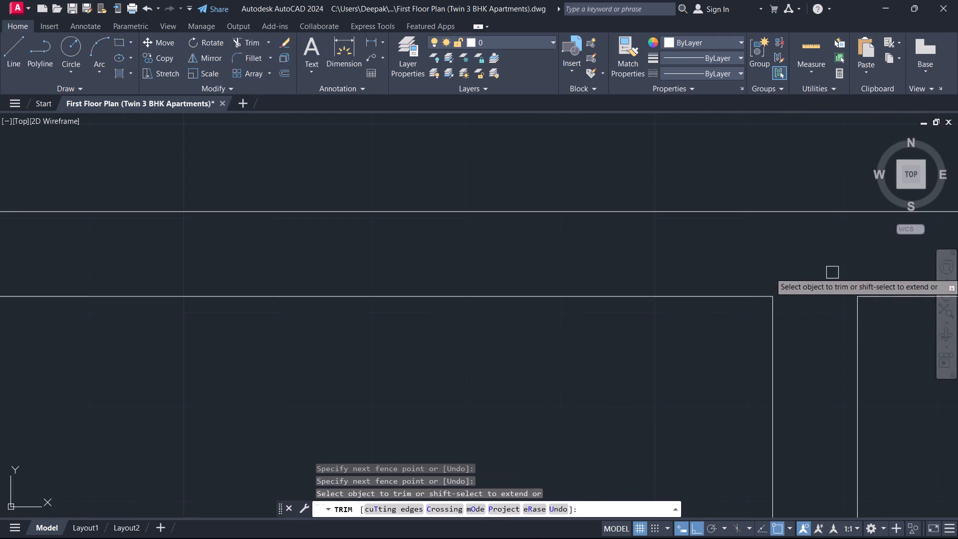
Offset the inner top wall line of the room just before the 9" wall 8'3" downward.
scroll(828, 272, down, 1)
scroll(805, 276, up, 1)
scroll(786, 282, down, 2)
scroll(587, 333, up, 1)
scroll(582, 334, down, 2)
scroll(538, 363, down, 4)
scroll(512, 391, up, 1)
middle_drag(512, 391, 650, 313)
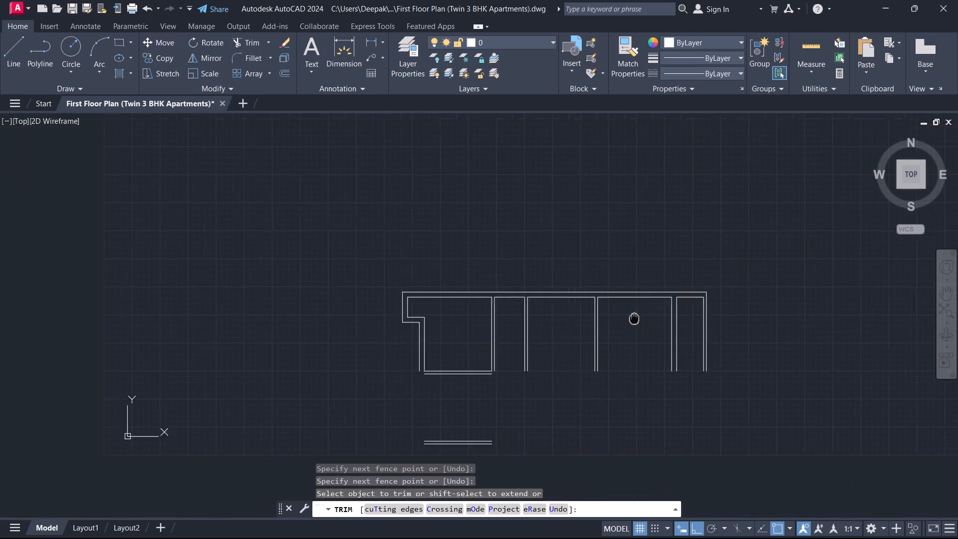
middle_drag(650, 313, 652, 313)
key(Escape)
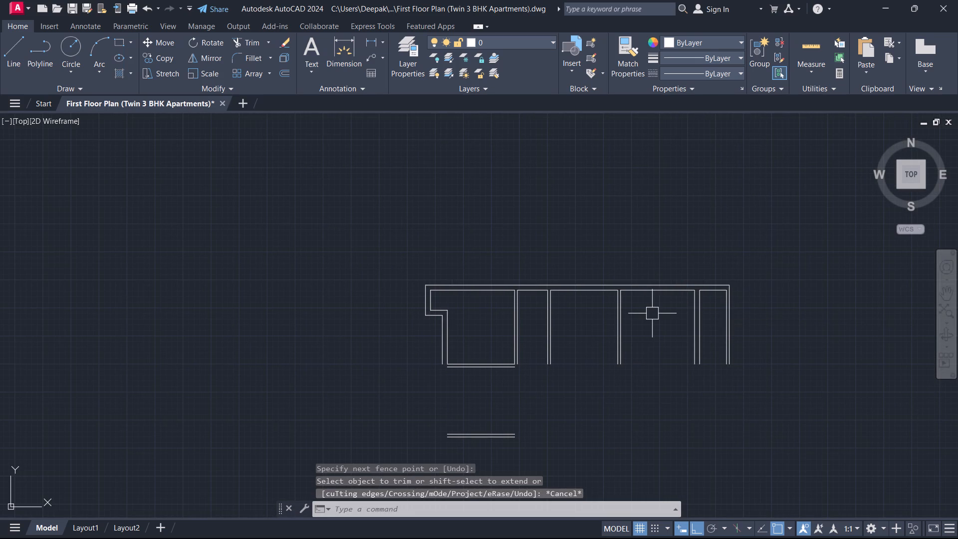
text(o)
key(space)
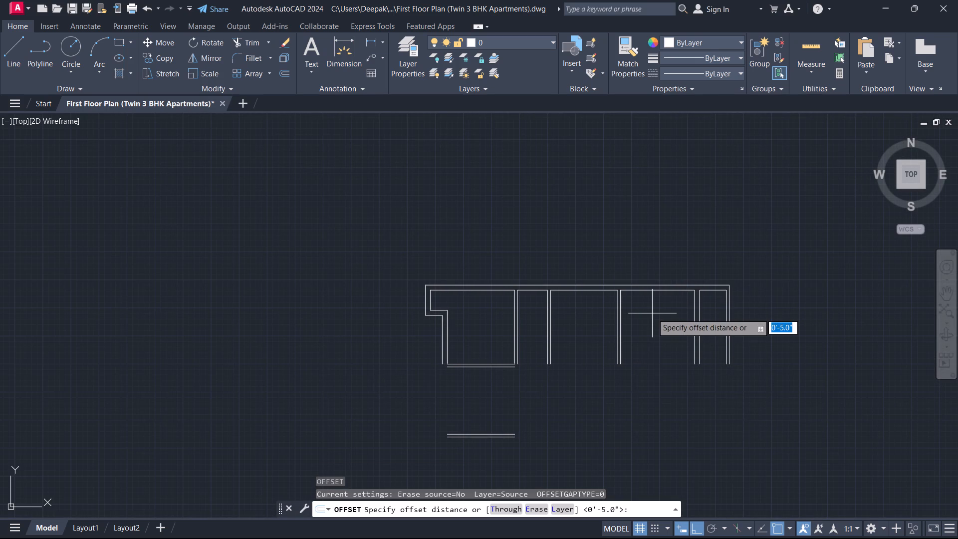
text(8')
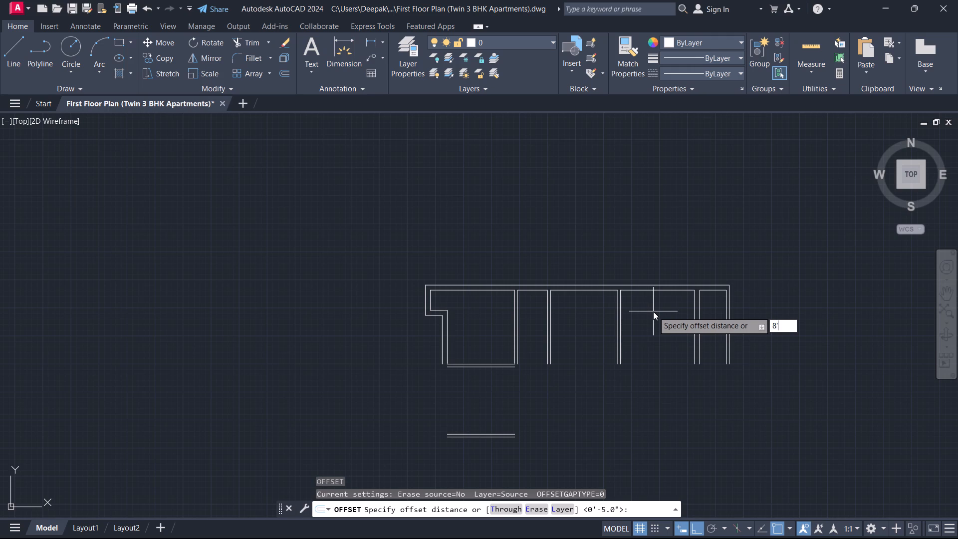
key(3)
key(Return)
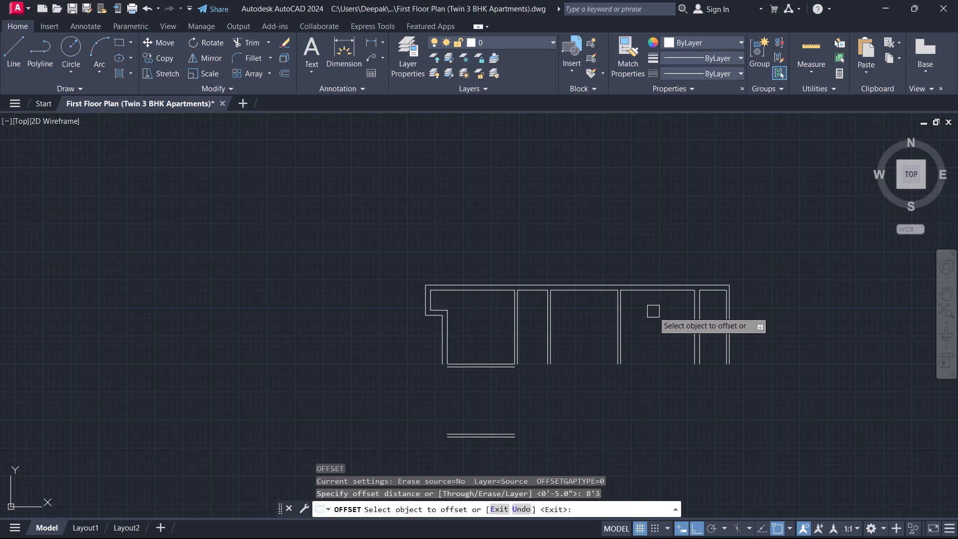
scroll(785, 290, up, 2)
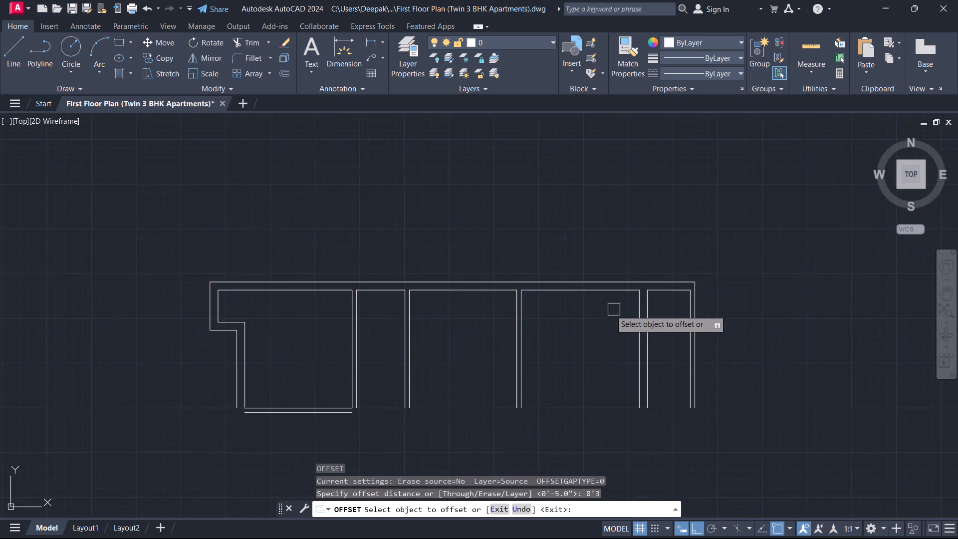
scroll(610, 310, up, 1)
click(582, 259)
click(575, 354)
scroll(562, 370, down, 2)
key(Escape)
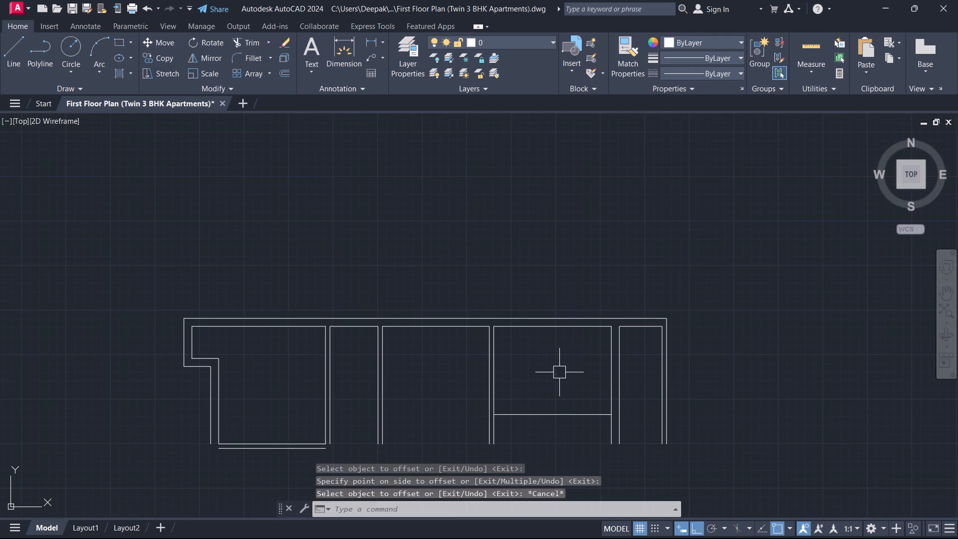
Offset the new horizontal line 5" downward to form the room's bottom wall.
middle_drag(558, 376, 532, 329)
text(o)
key(space)
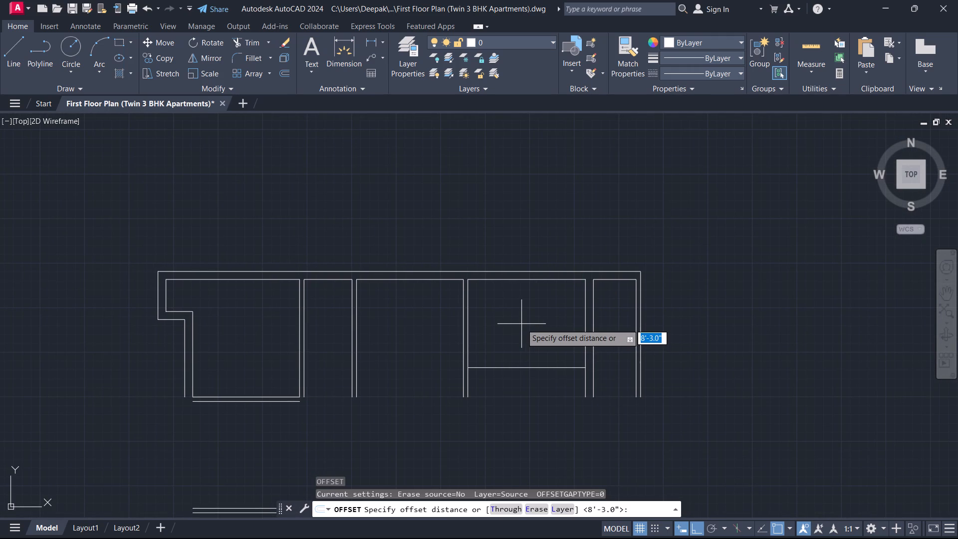
key(5)
key(Return)
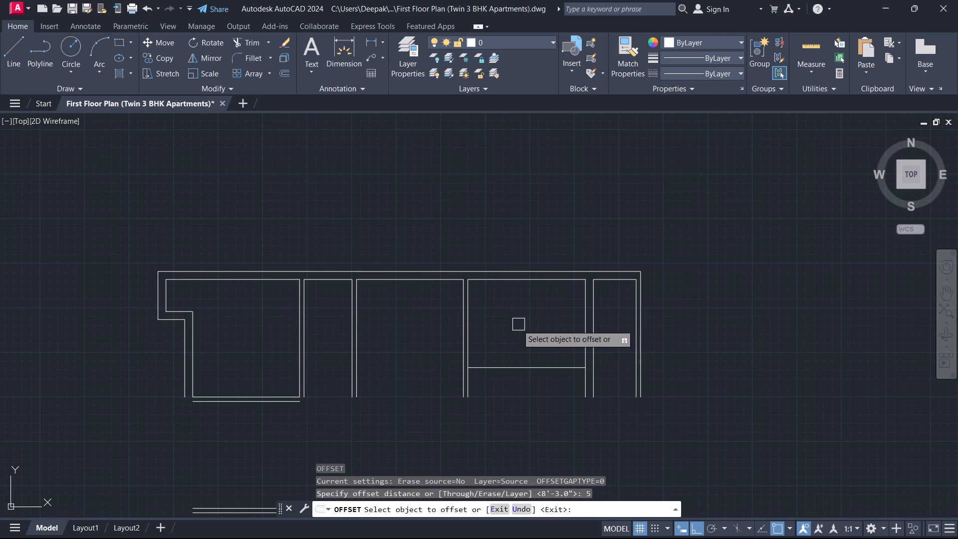
drag(538, 370, 537, 376)
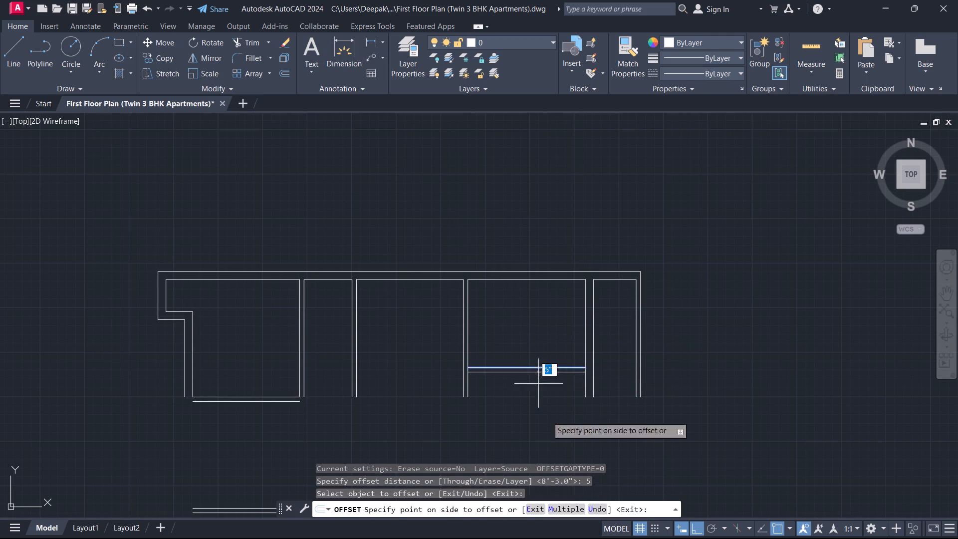
click(554, 452)
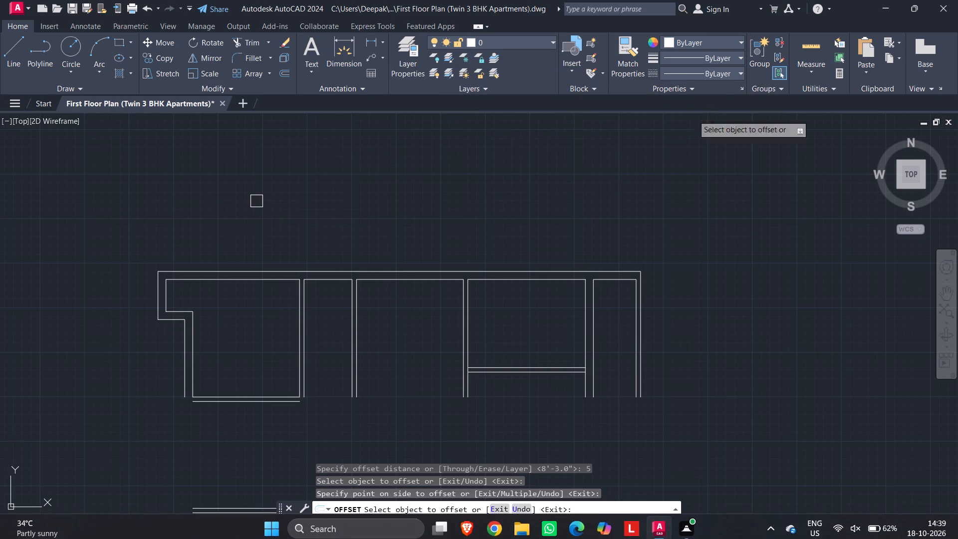
middle_drag(500, 329, 473, 226)
key(Escape)
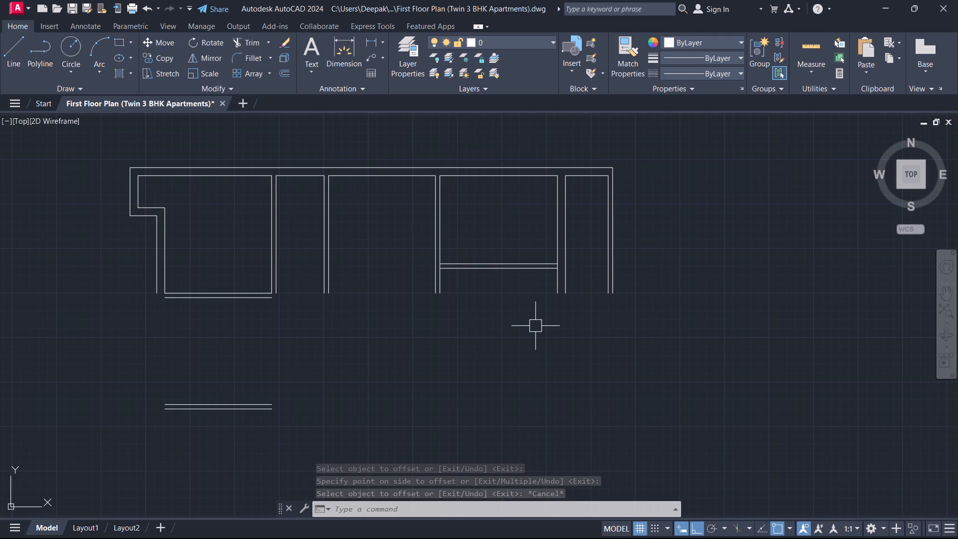
Extend the two new horizontal wall lines across the 9" wall to the inner line of the far-right wall.
middle_drag(558, 317, 553, 321)
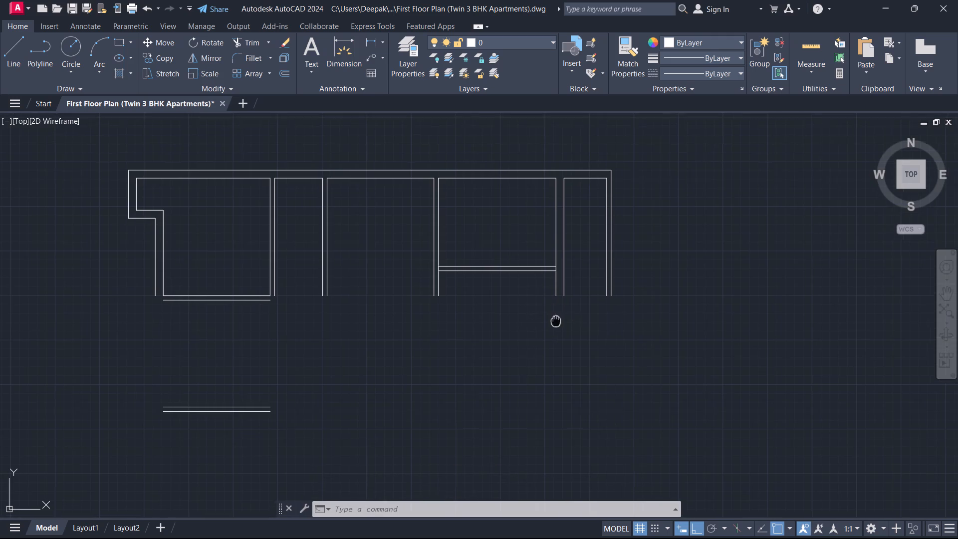
middle_drag(553, 321, 530, 331)
key(e)
key(x)
key(space)
click(494, 312)
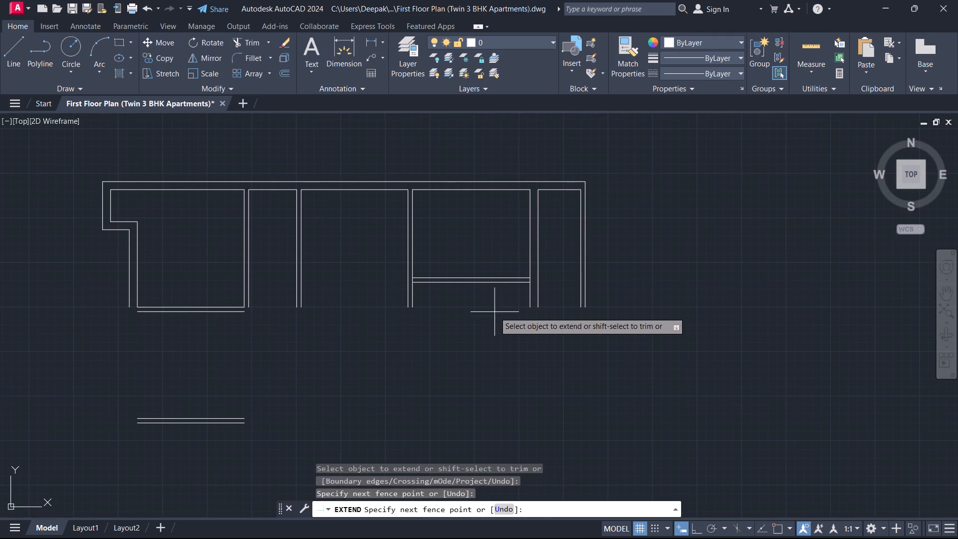
click(530, 248)
click(503, 300)
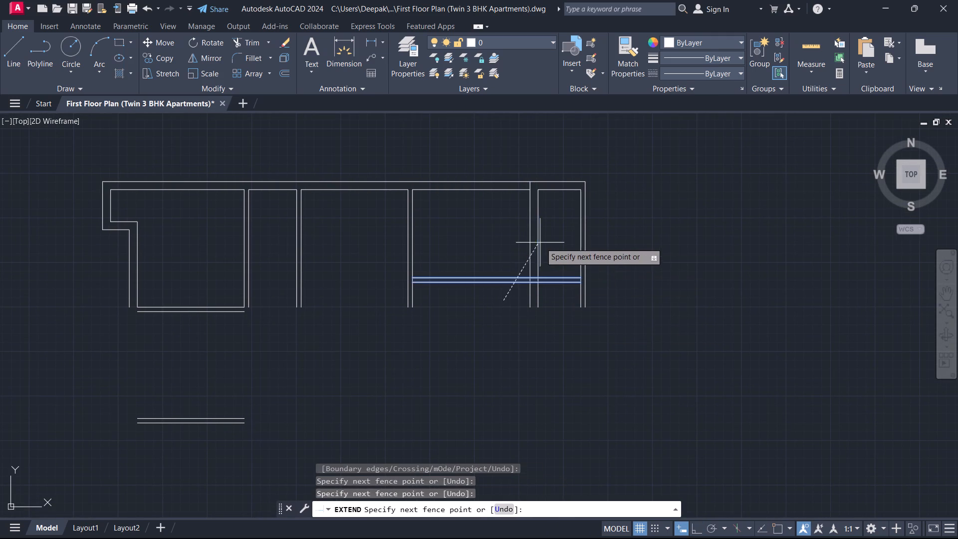
click(522, 247)
key(Escape)
Trim the excess 9" wall line sticking up between the inner and outer top wall lines.
scroll(530, 184, up, 4)
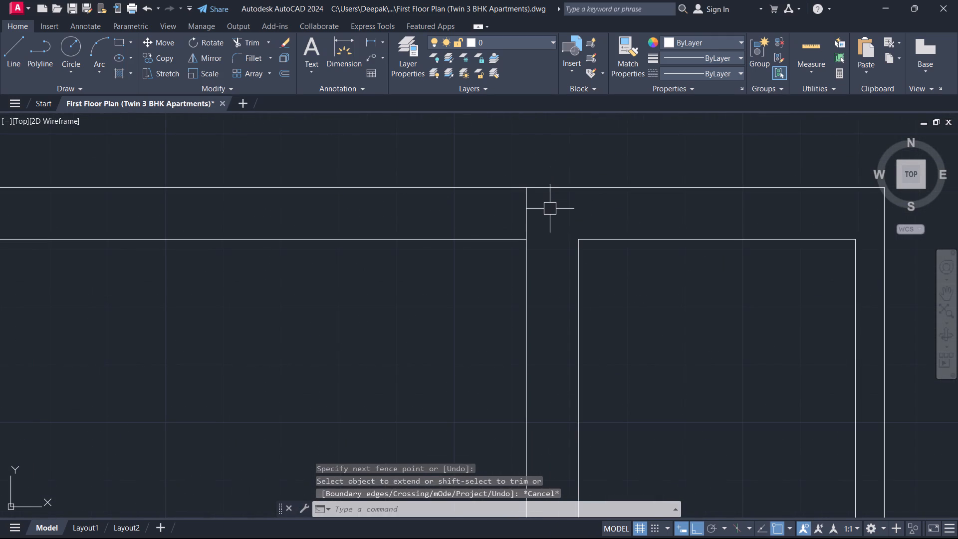
key(t)
key(r)
key(space)
click(546, 219)
click(424, 215)
key(Escape)
scroll(437, 226, down, 4)
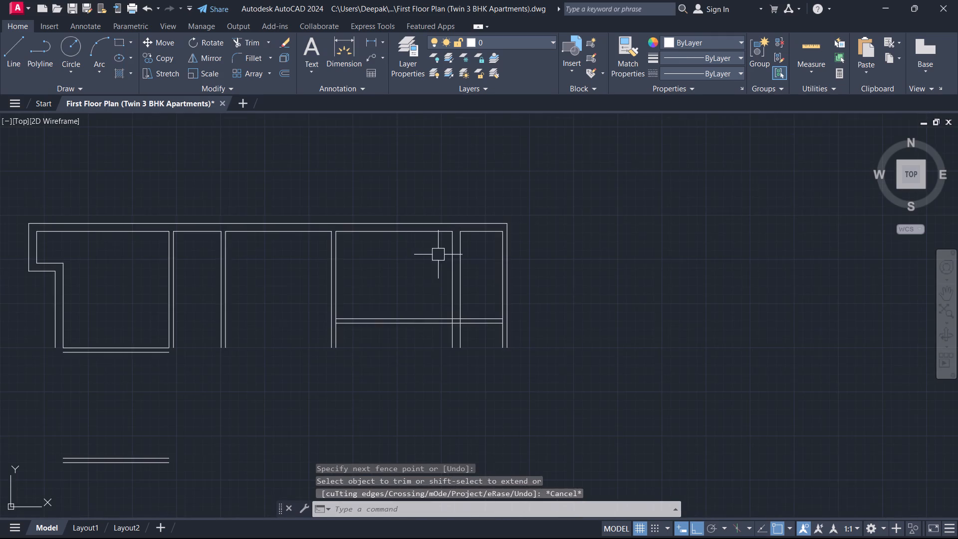
Offset the lower line of the new horizontal wall 4'6" downward.
middle_drag(426, 296, 509, 181)
middle_drag(485, 232, 438, 308)
scroll(485, 232, up, 1)
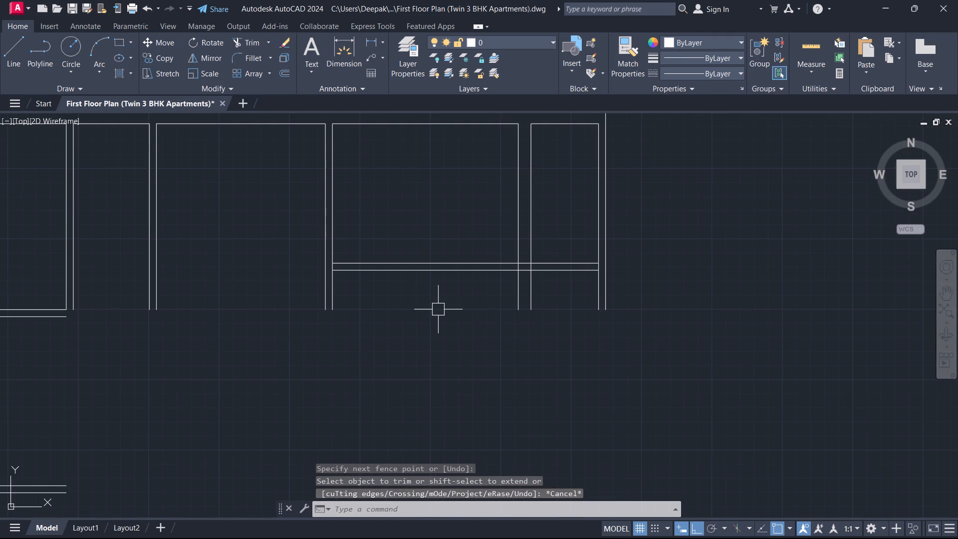
text(o)
key(space)
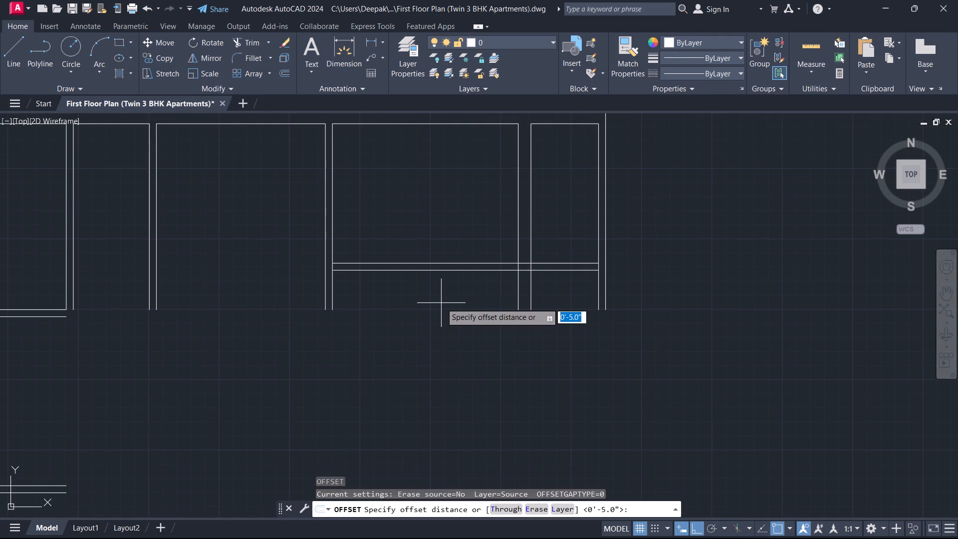
text(4'6)
key(Return)
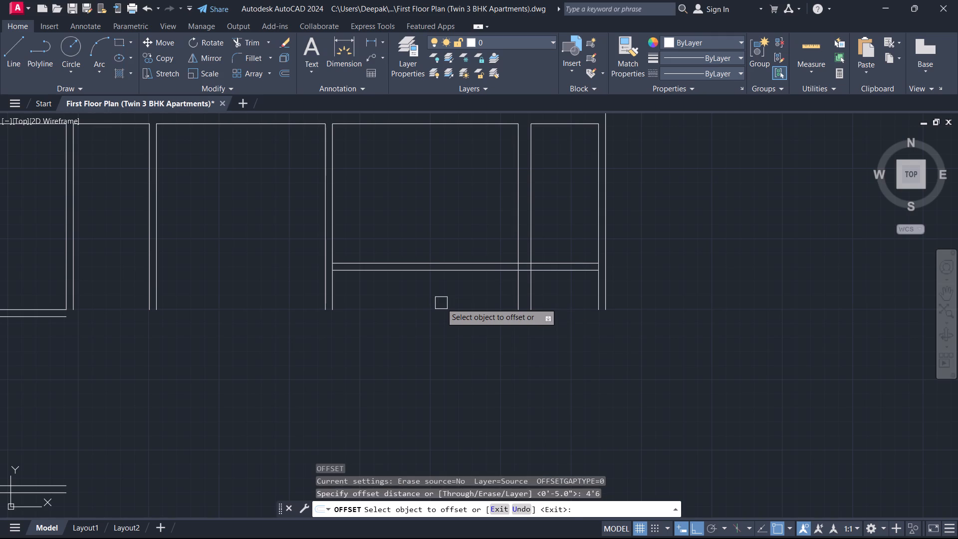
scroll(477, 268, up, 1)
click(478, 279)
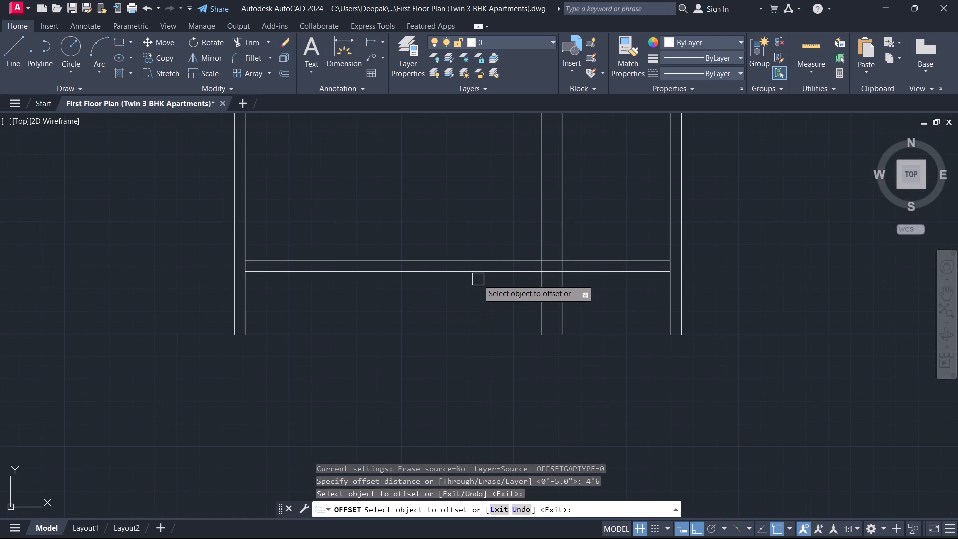
click(473, 320)
click(487, 273)
click(477, 345)
key(Escape)
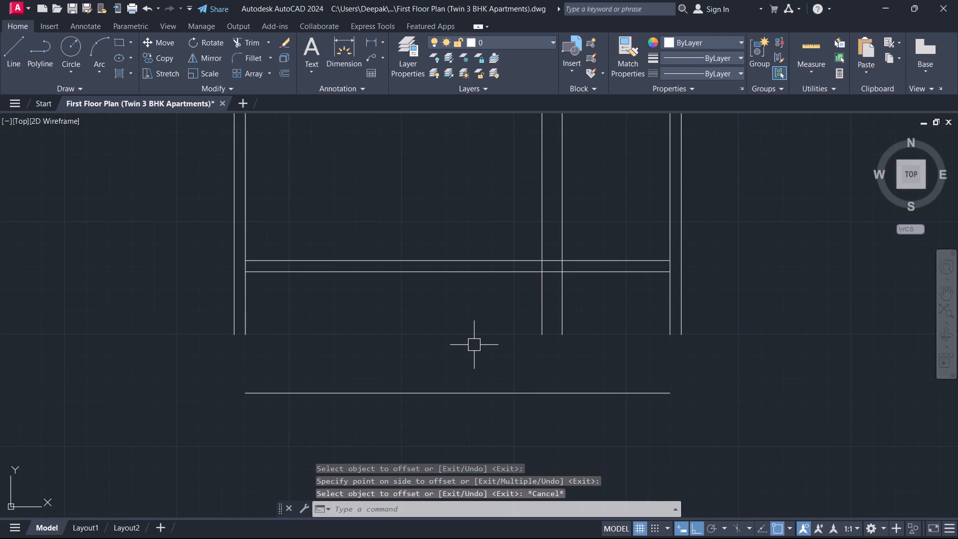
Offset the new lowest horizontal line below the right-hand rooms 5" downward.
text(o)
key(space)
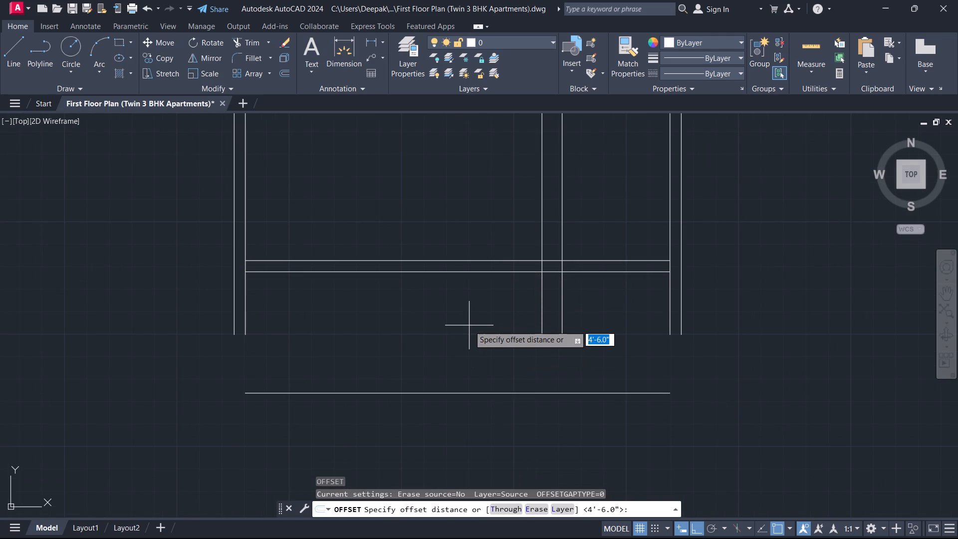
key(5)
key(Return)
click(492, 386)
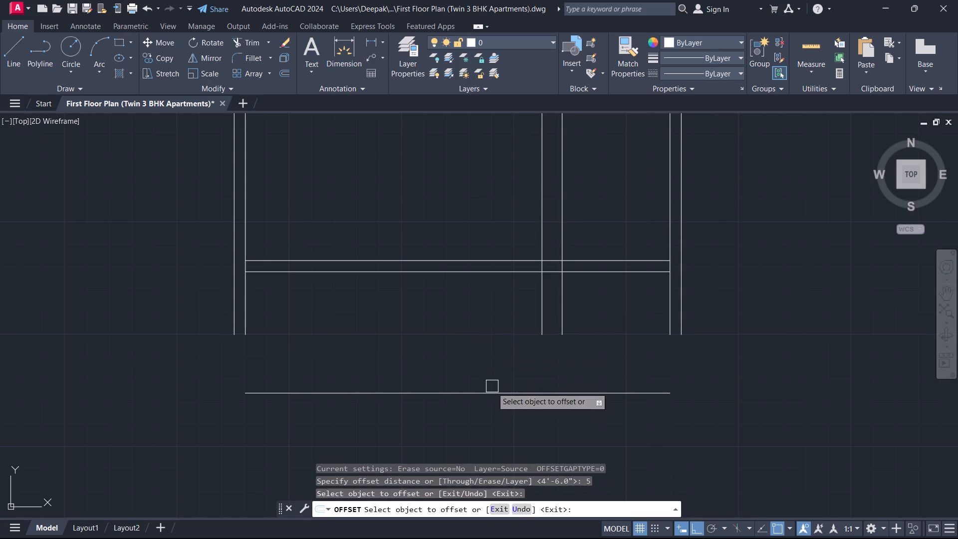
click(486, 388)
click(485, 406)
key(Escape)
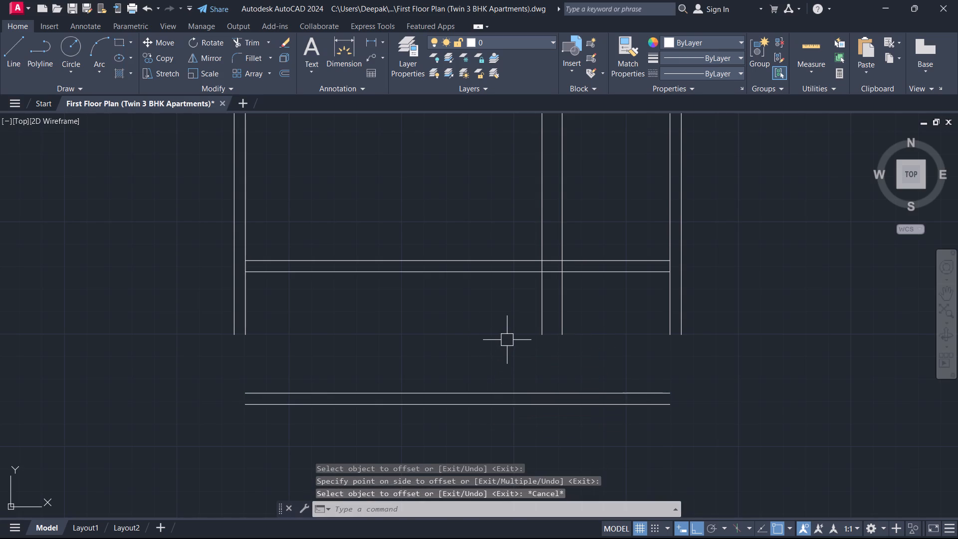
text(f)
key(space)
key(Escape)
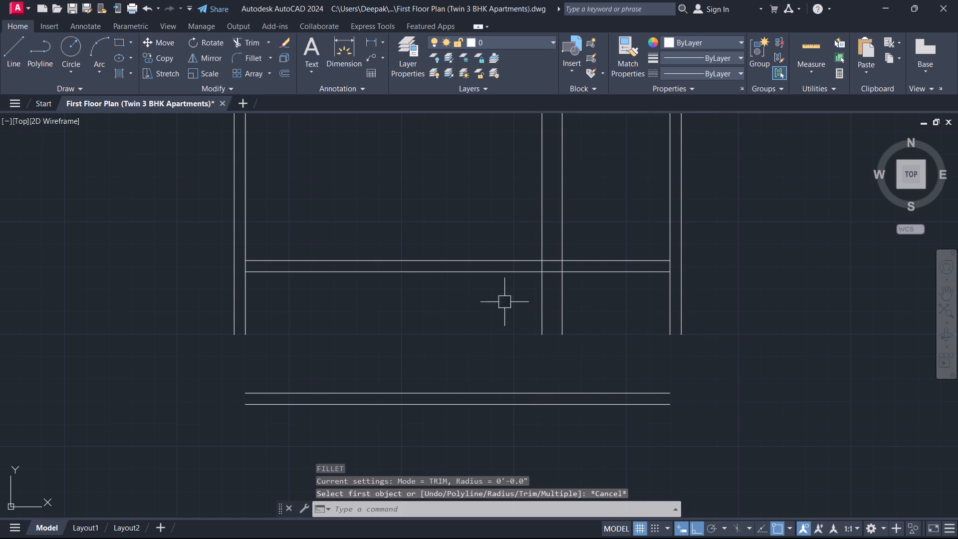
Extend the innermost vertical lines of the side walls and both 9" wall lines down to the upper line of the new bottom wall.
text(ex)
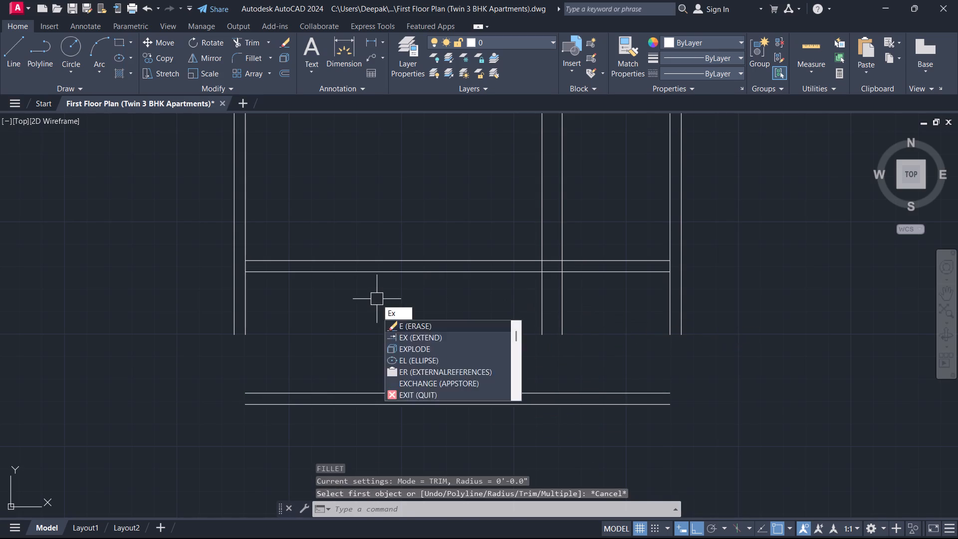
key(space)
key(space)
click(244, 291)
click(318, 299)
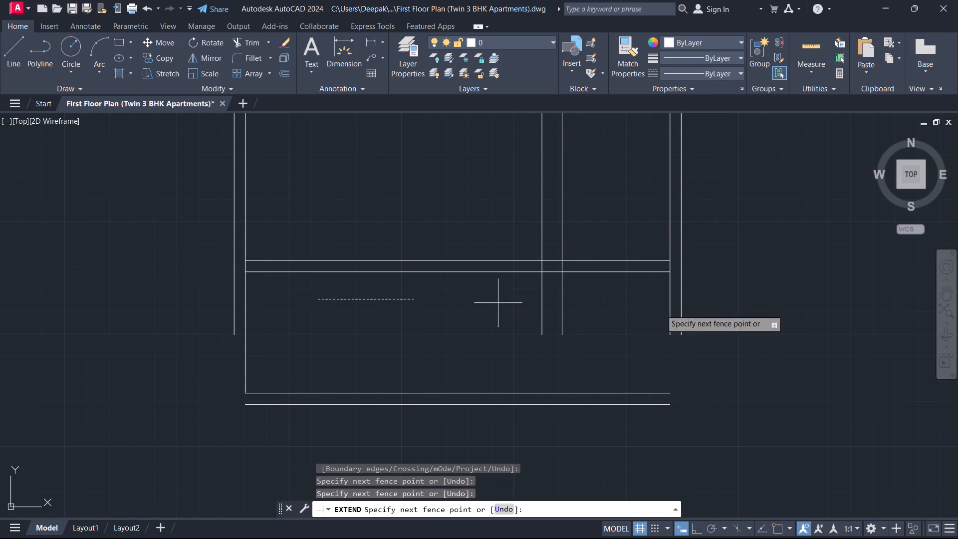
click(722, 309)
key(Escape)
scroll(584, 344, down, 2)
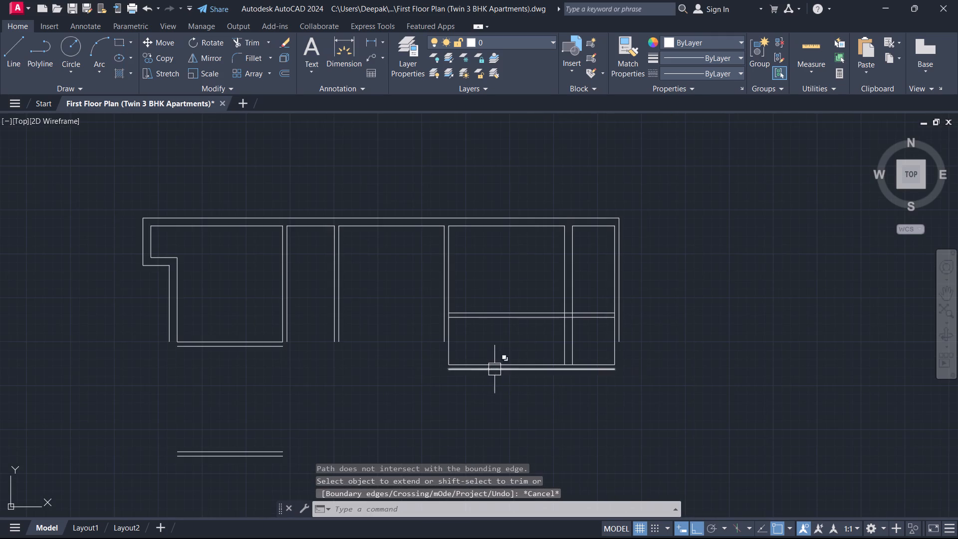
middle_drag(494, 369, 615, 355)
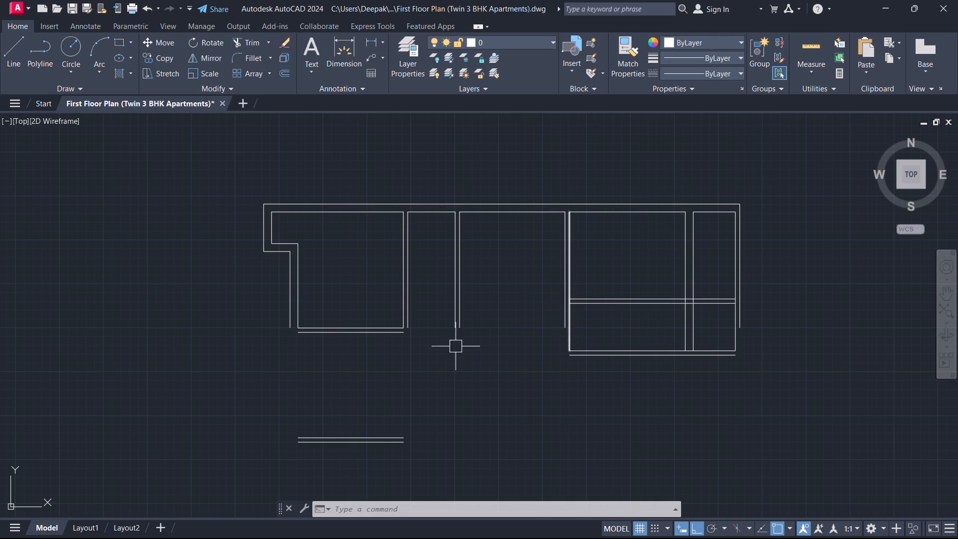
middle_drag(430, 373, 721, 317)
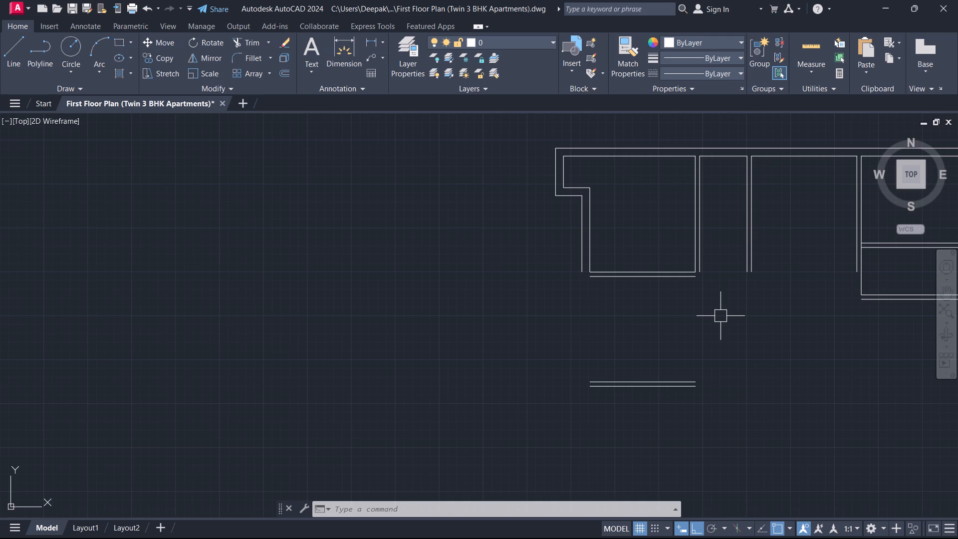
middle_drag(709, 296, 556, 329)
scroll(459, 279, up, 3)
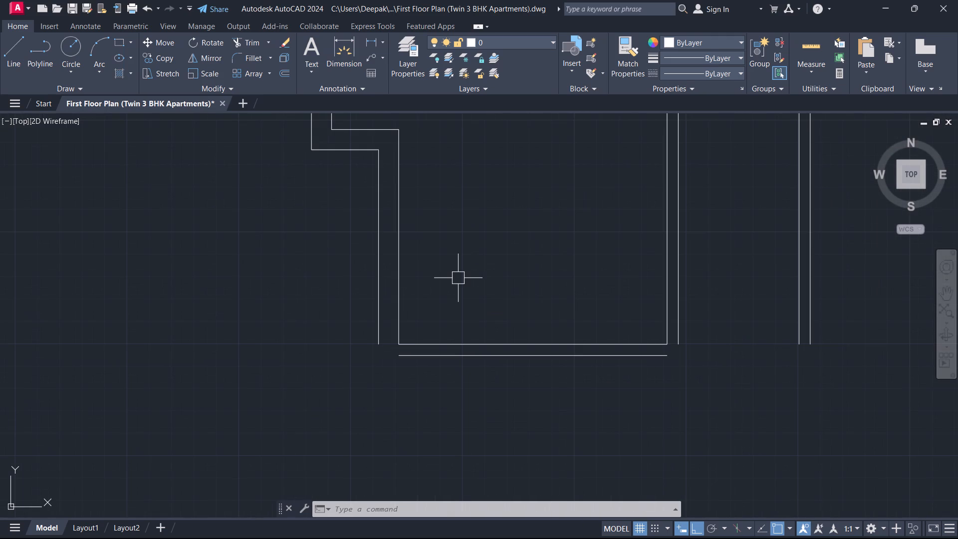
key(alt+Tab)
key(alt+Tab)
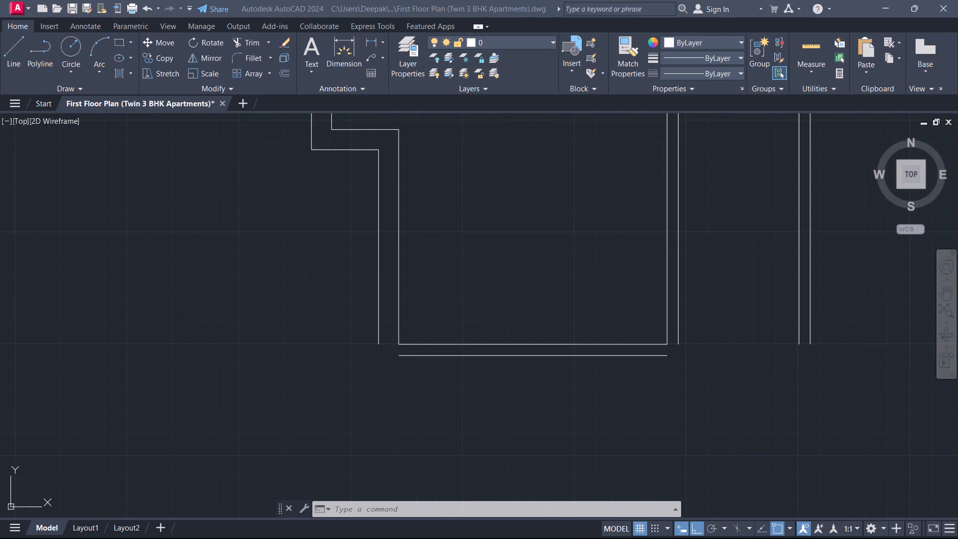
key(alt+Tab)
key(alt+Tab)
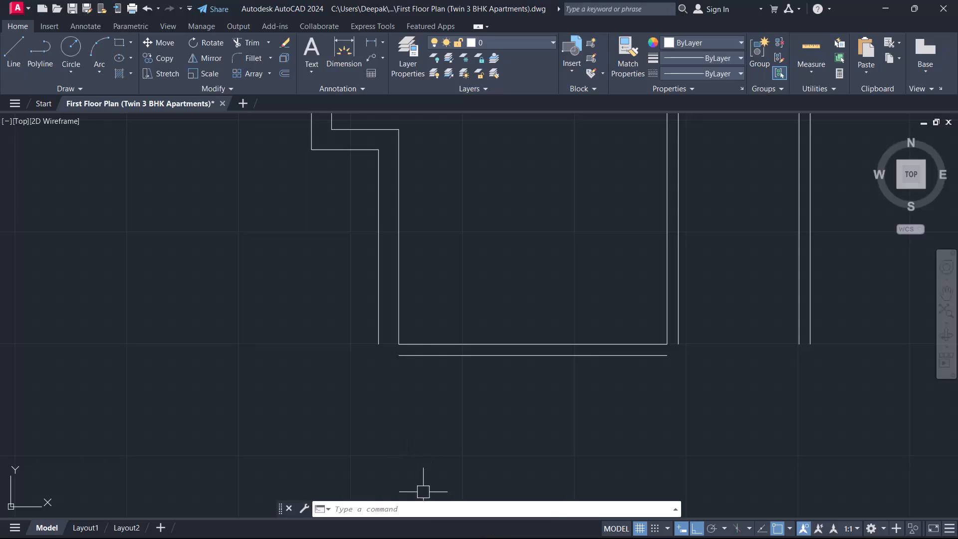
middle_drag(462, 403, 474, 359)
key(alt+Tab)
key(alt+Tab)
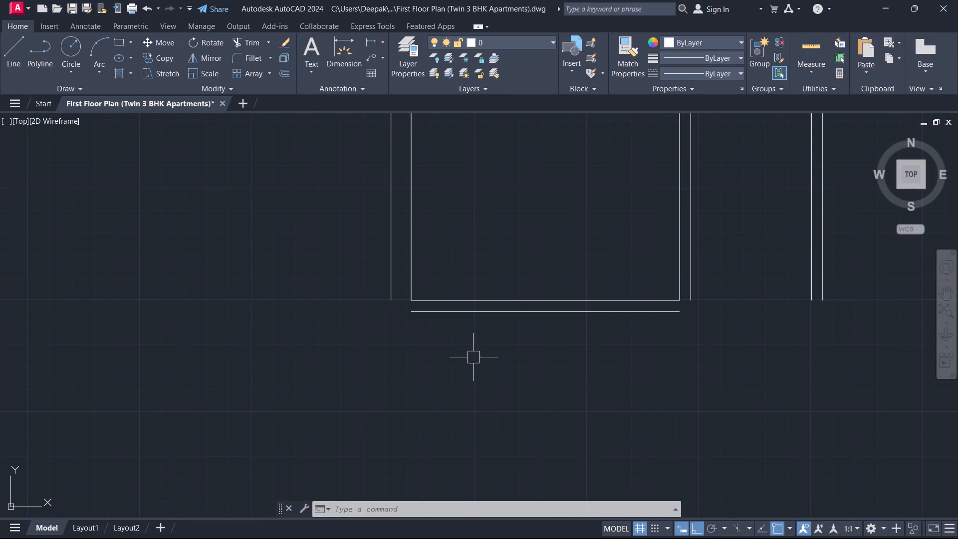
Examine the open lower ends of the room walls and the horizontal wall lines below the first room.
scroll(400, 282, up, 2)
middle_drag(400, 282, 539, 227)
scroll(539, 227, down, 2)
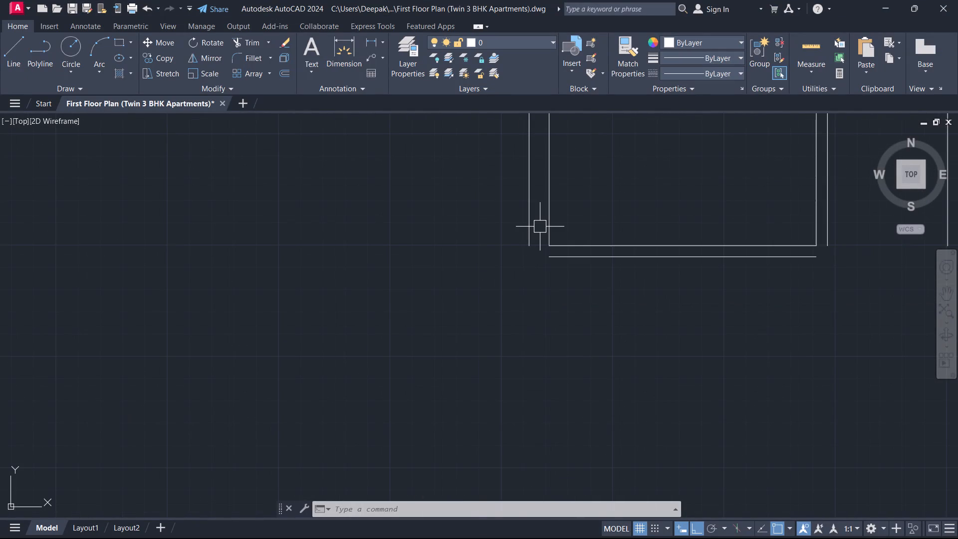
middle_drag(542, 249, 493, 237)
scroll(493, 237, up, 1)
scroll(494, 259, down, 2)
scroll(498, 266, up, 1)
middle_drag(498, 266, 543, 238)
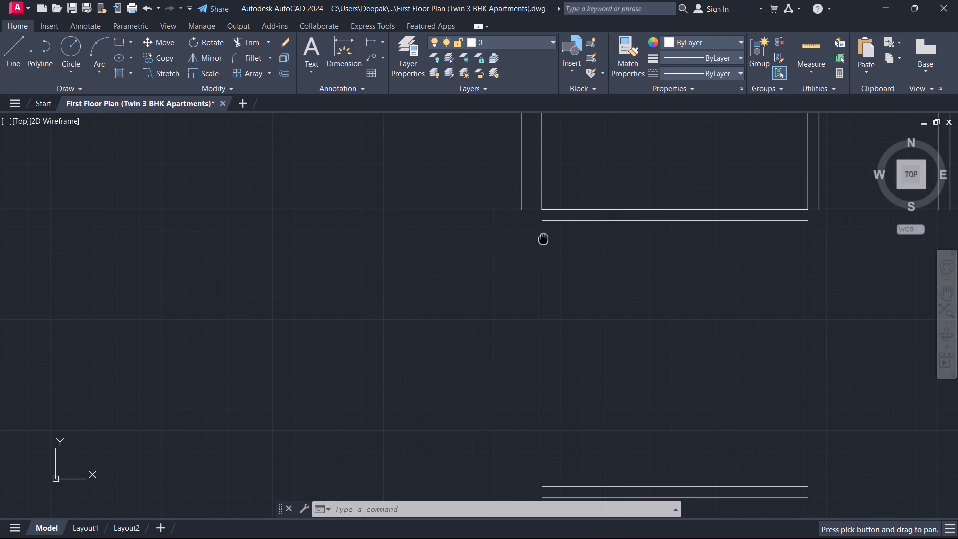
scroll(569, 259, down, 1)
middle_drag(575, 263, 426, 278)
scroll(425, 278, down, 1)
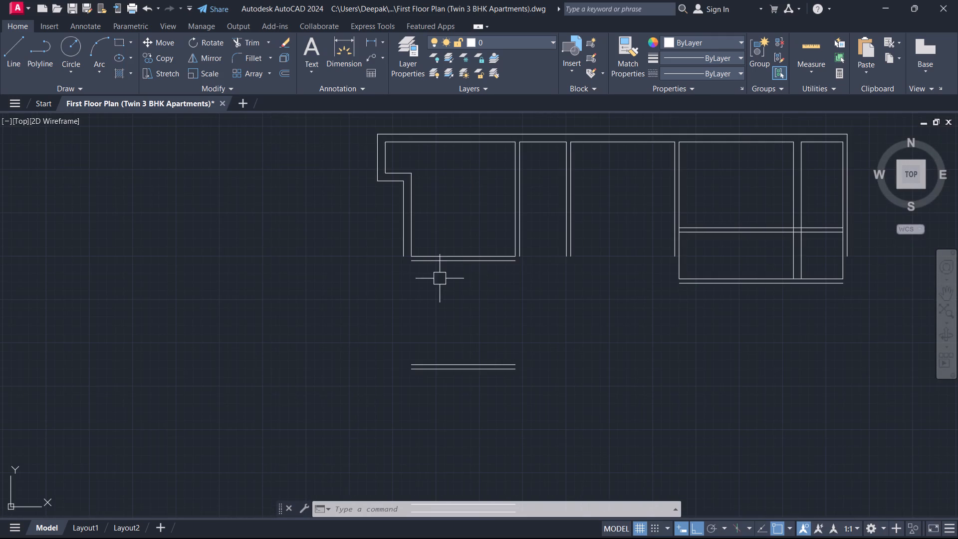
middle_drag(573, 283, 477, 327)
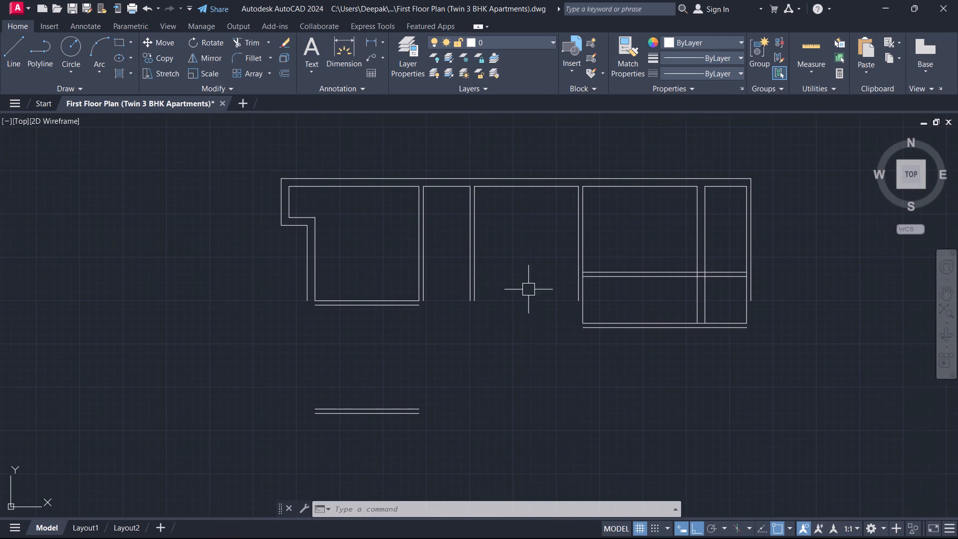
scroll(509, 268, up, 1)
middle_drag(472, 350, 586, 330)
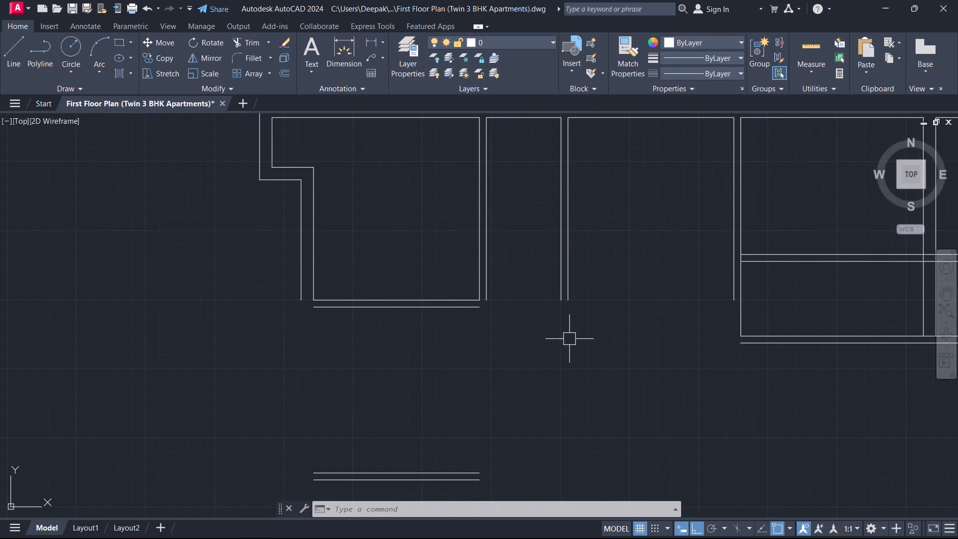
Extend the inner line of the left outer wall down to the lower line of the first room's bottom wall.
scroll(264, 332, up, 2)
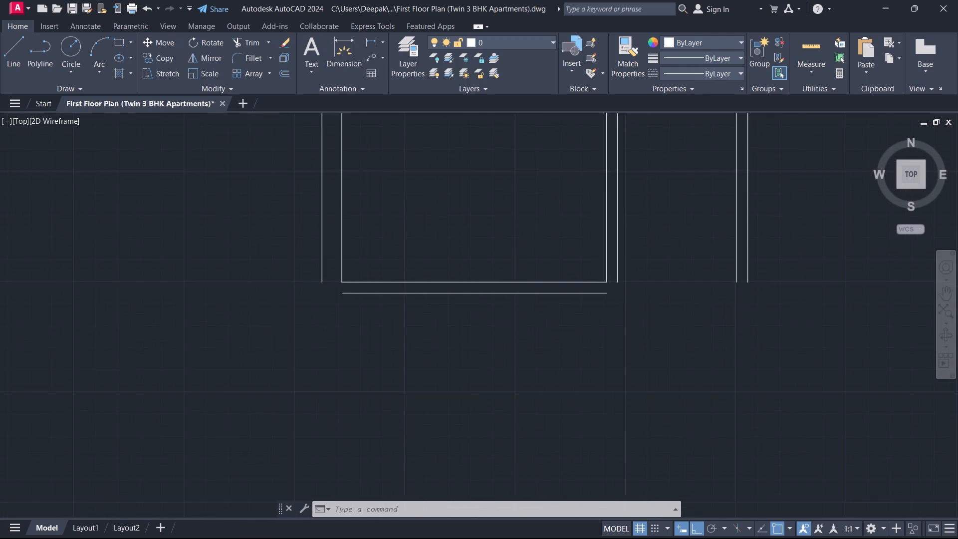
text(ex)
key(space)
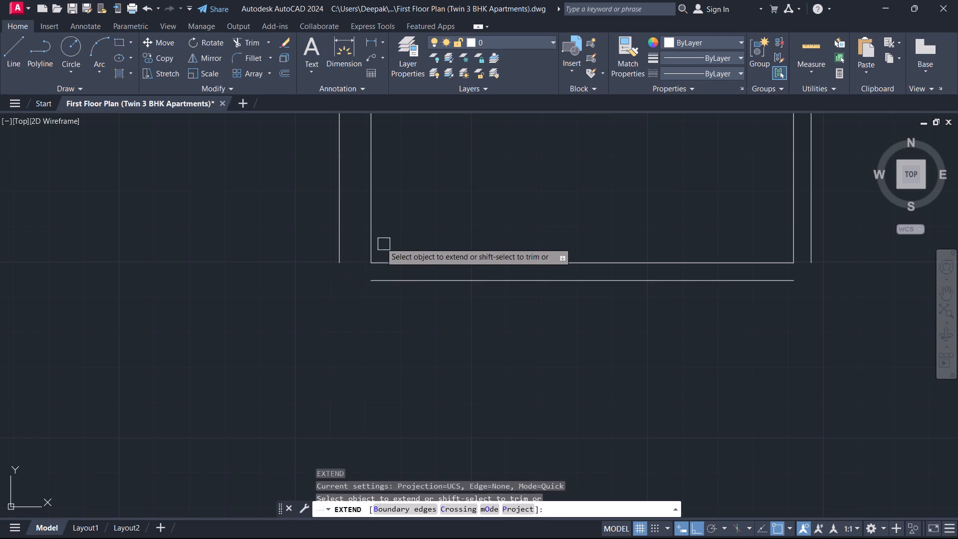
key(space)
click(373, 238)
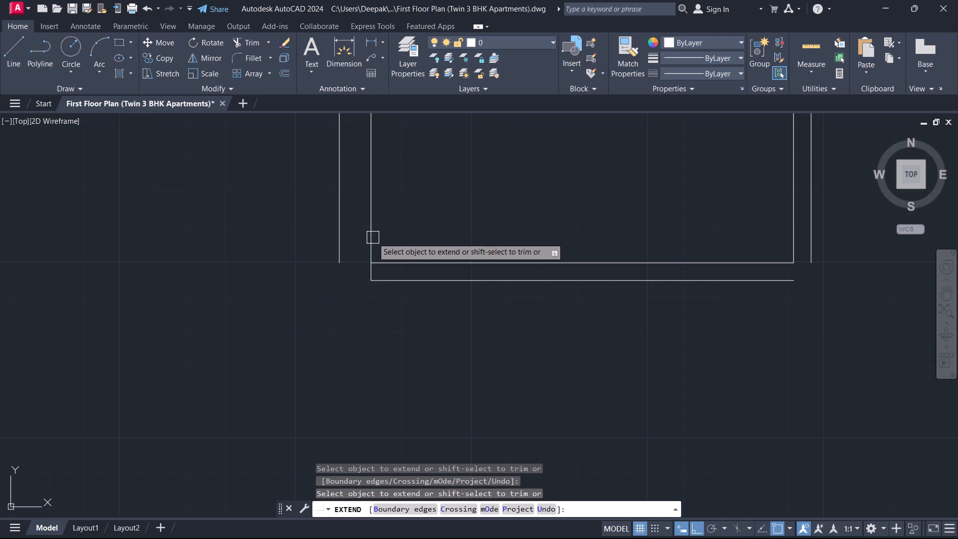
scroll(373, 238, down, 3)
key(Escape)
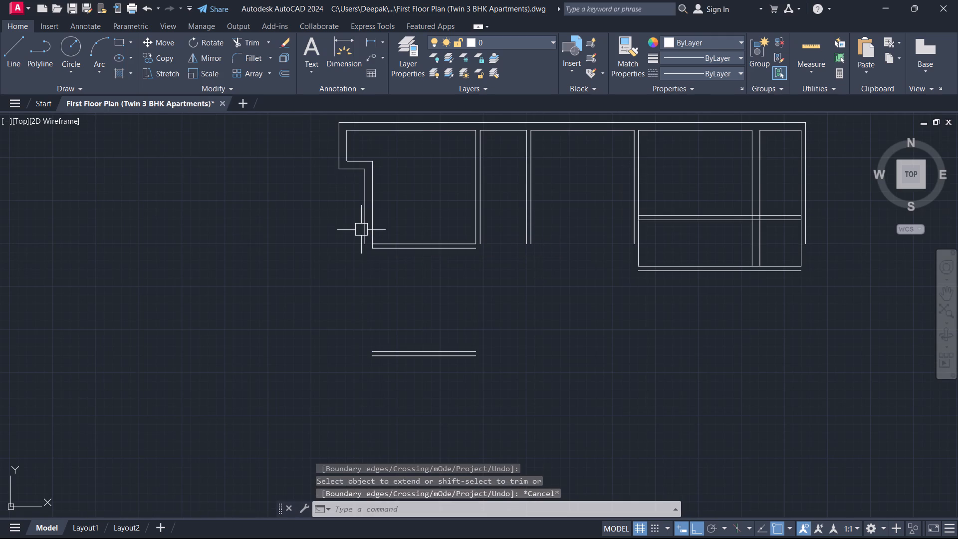
Fillet the left wall's outer and inner lines with the lower and upper lines of the next horizontal wall below, at radius 0.
text(f)
key(space)
click(361, 230)
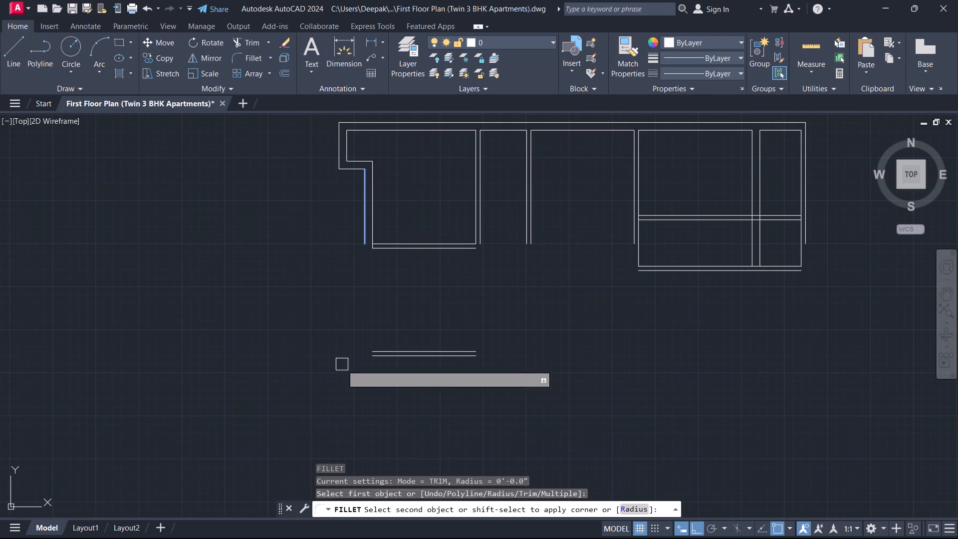
click(393, 361)
key(Escape)
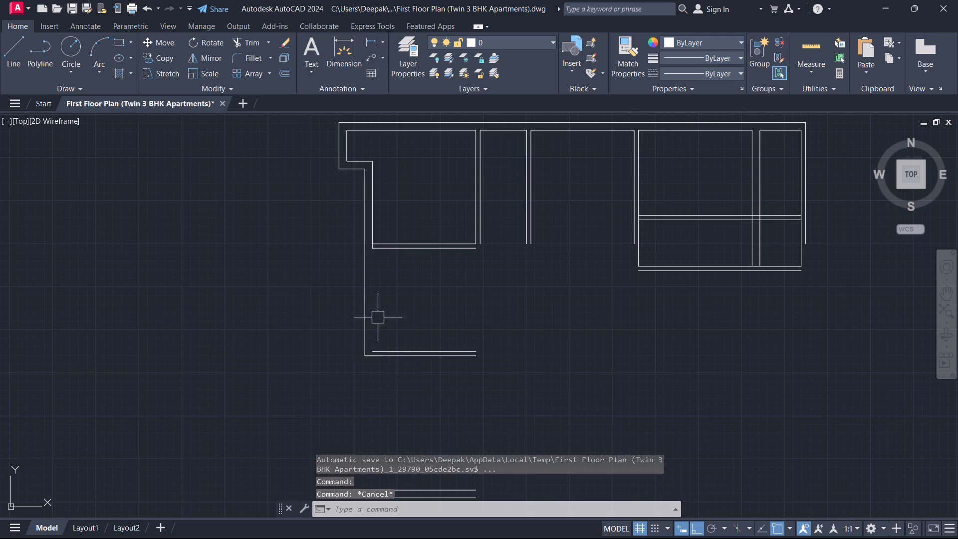
key(space)
click(373, 230)
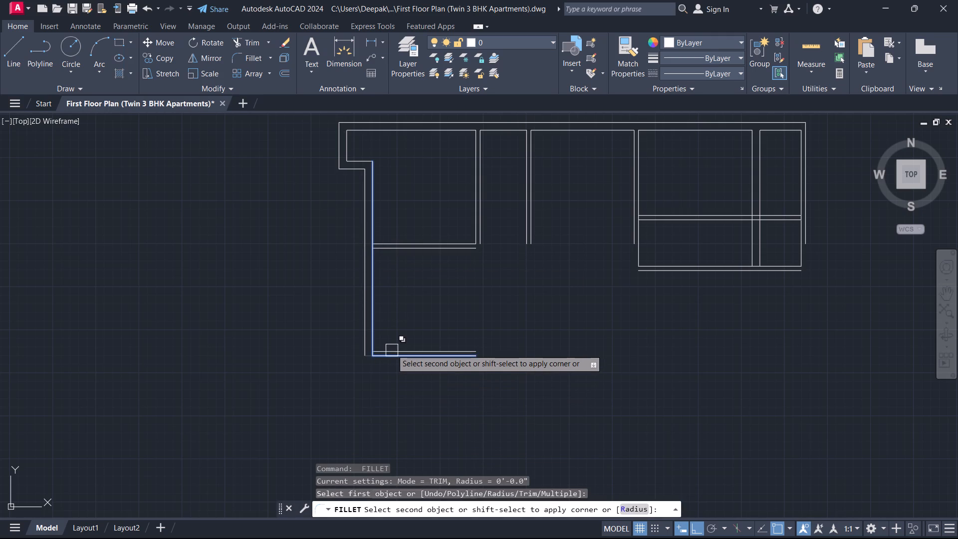
click(392, 349)
key(Escape)
click(386, 289)
key(Escape)
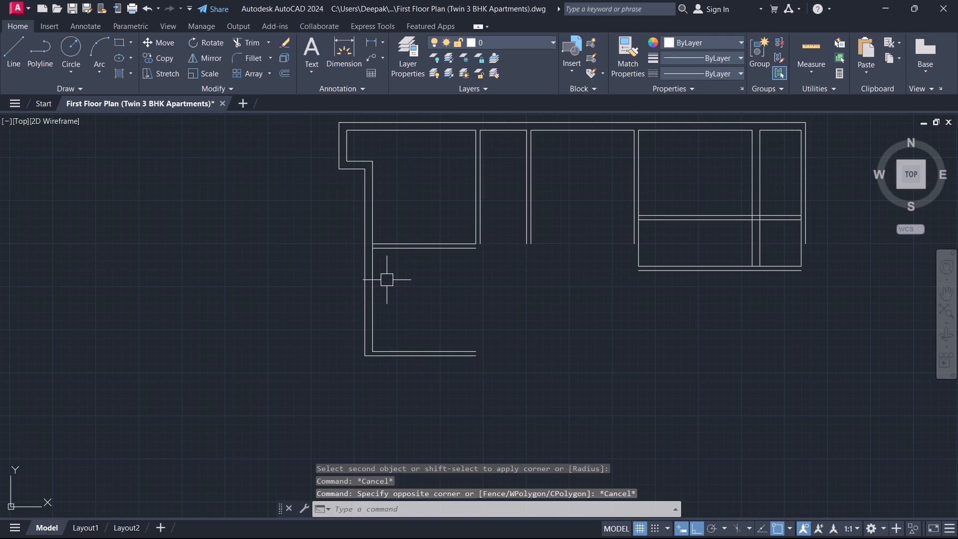
Extend both lines of the first room's bottom wall leftward to the outer line of the left wall.
text(ex)
key(space)
click(390, 277)
click(394, 197)
key(Escape)
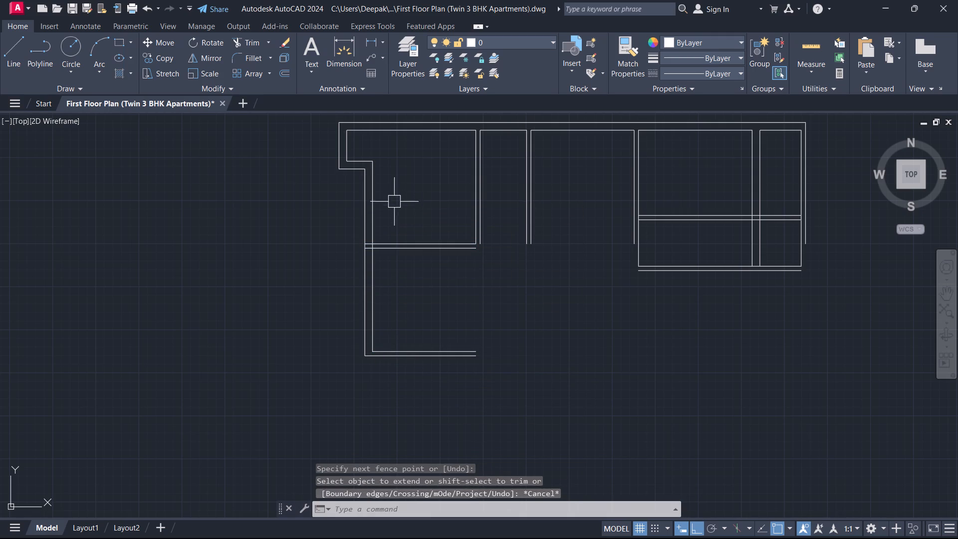
Break both left wall lines at the lower line of the first room's bottom wall using Break at Point.
click(377, 361)
key(Escape)
click(395, 316)
click(350, 303)
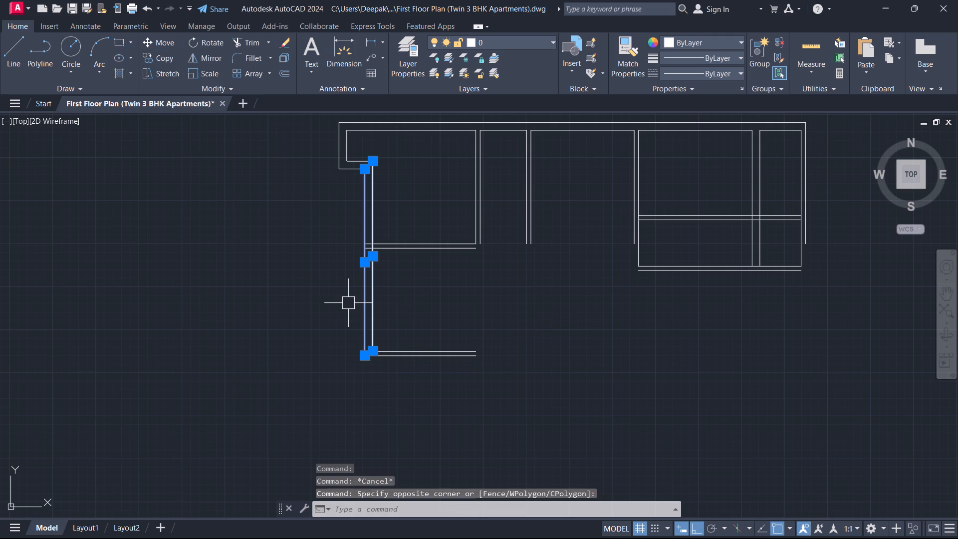
text(br)
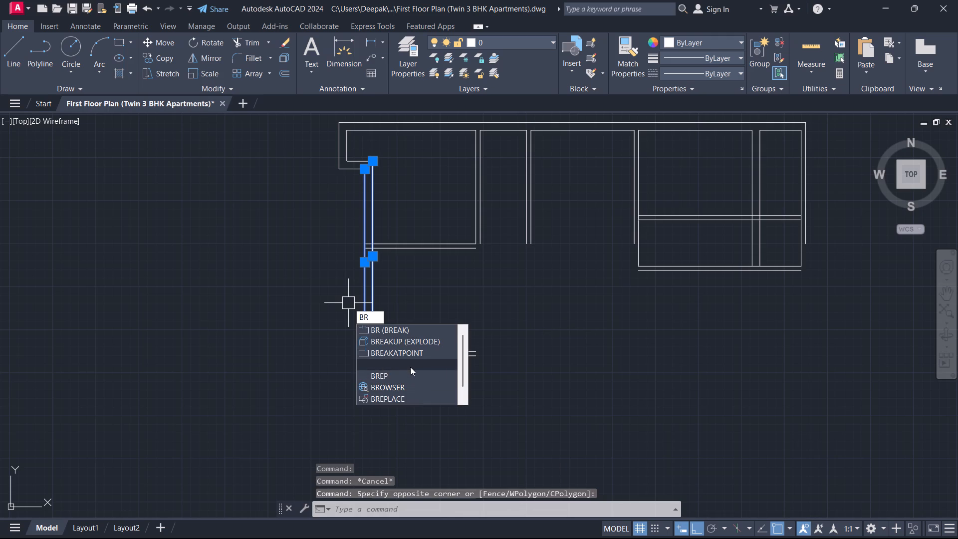
click(415, 355)
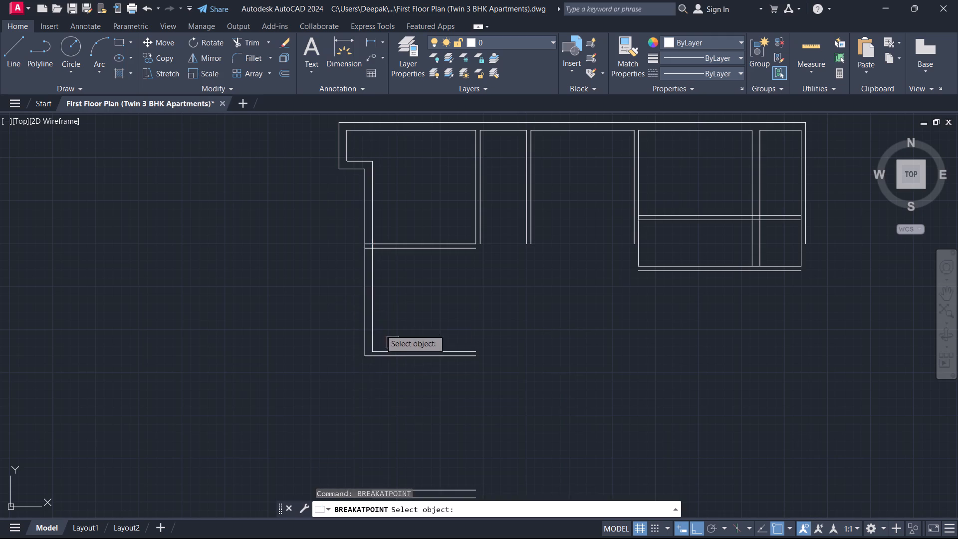
scroll(375, 318, up, 2)
scroll(381, 211, up, 2)
middle_drag(381, 211, 407, 339)
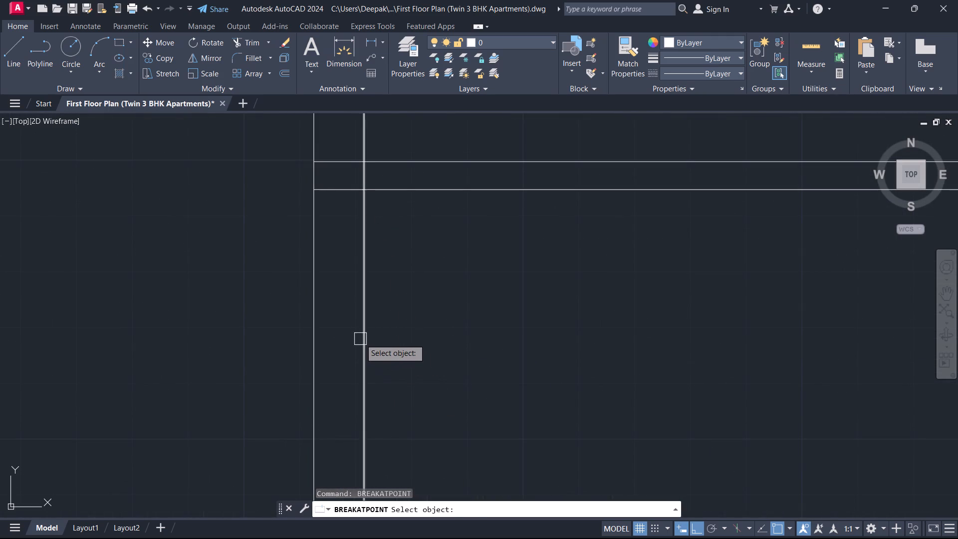
click(360, 338)
click(358, 188)
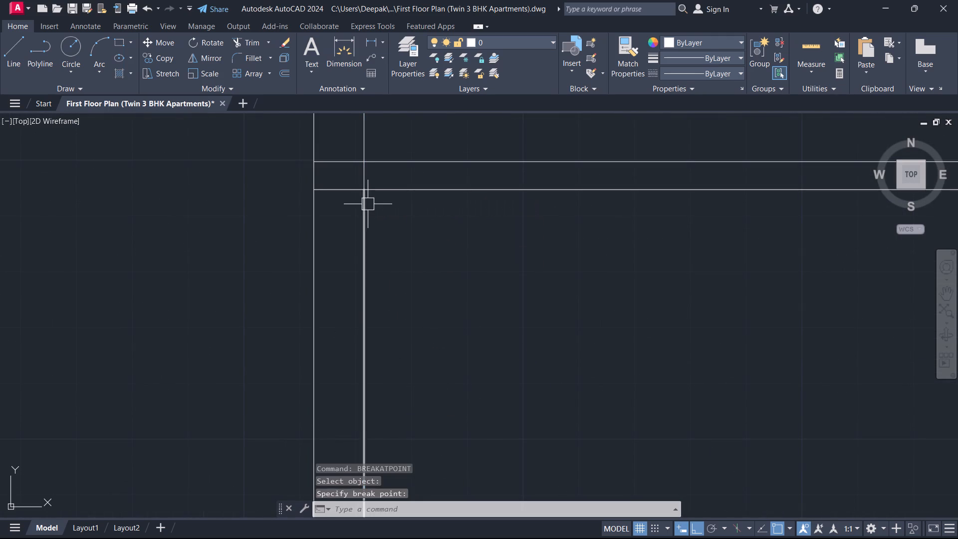
key(Escape)
click(368, 222)
key(Escape)
key(space)
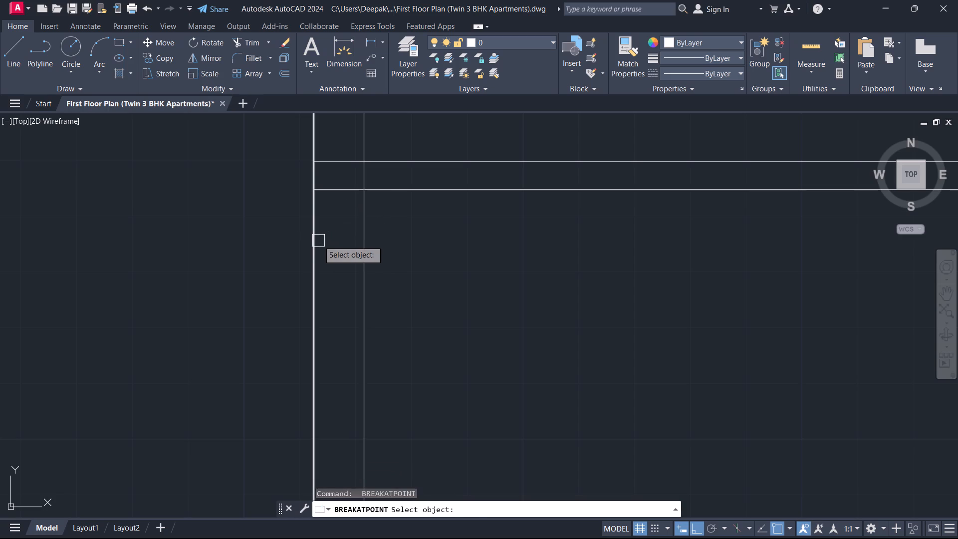
click(318, 241)
click(317, 189)
key(Escape)
scroll(368, 264, down, 3)
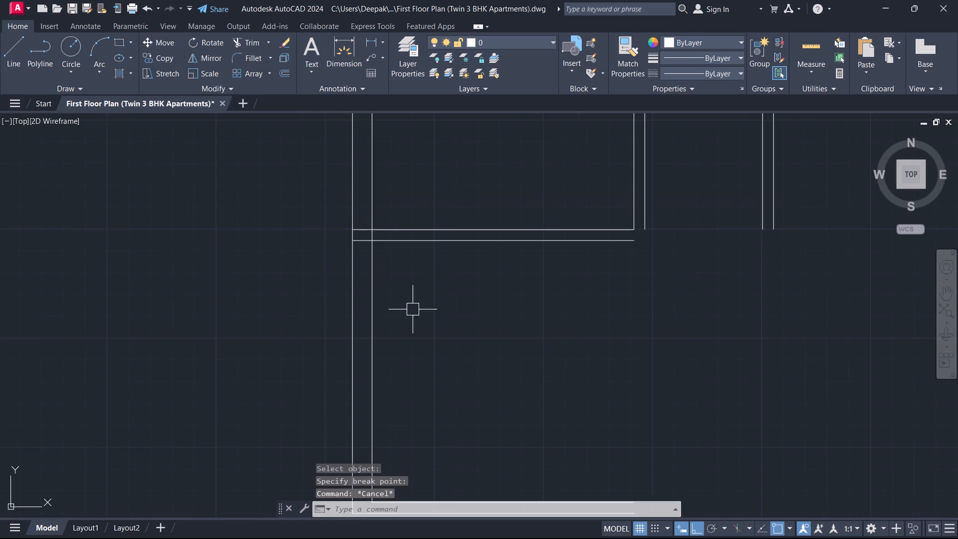
Move the two left wall lines below the first room 2' to the right.
scroll(413, 310, down, 4)
scroll(425, 365, up, 1)
middle_drag(425, 365, 504, 286)
middle_drag(496, 247, 458, 382)
scroll(456, 384, up, 1)
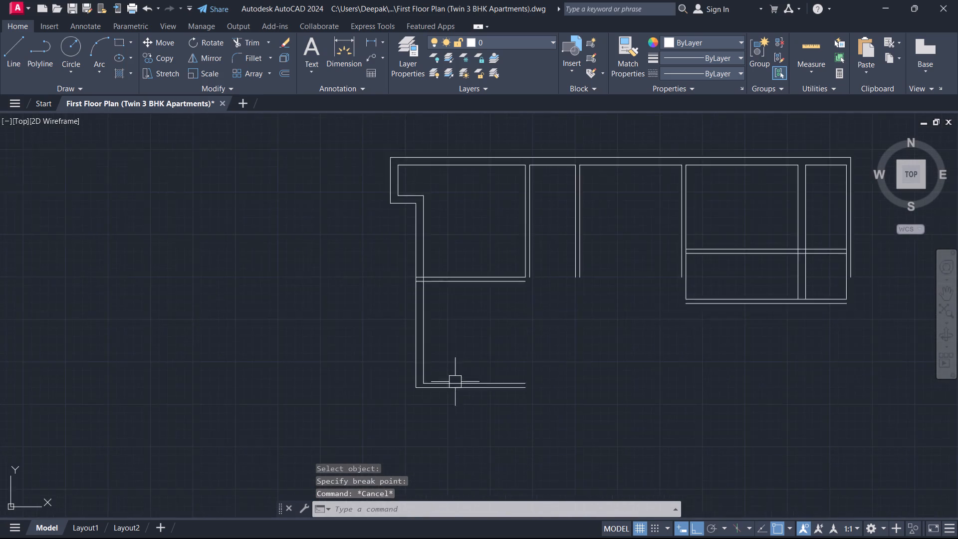
scroll(453, 370, up, 1)
click(454, 358)
click(266, 316)
key(m)
key(space)
click(286, 321)
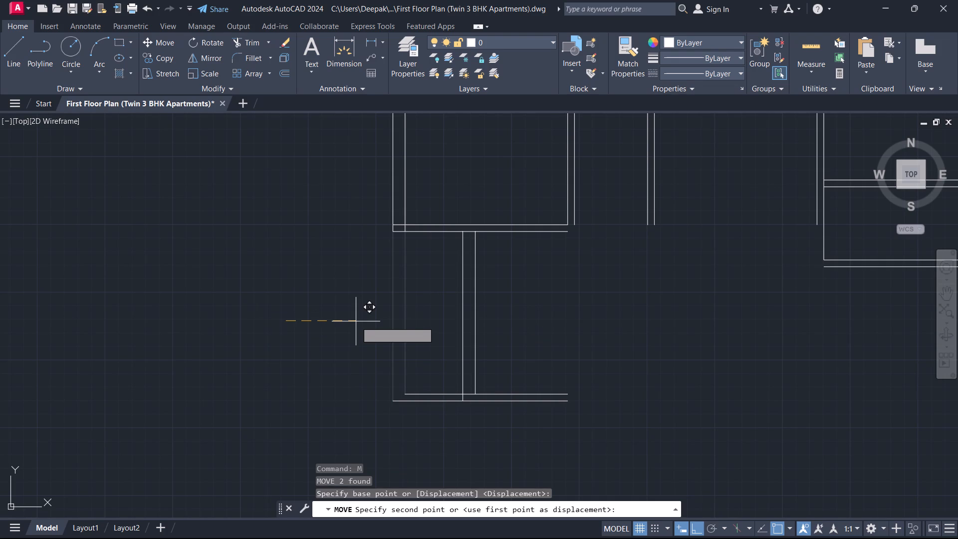
text(2')
key(Return)
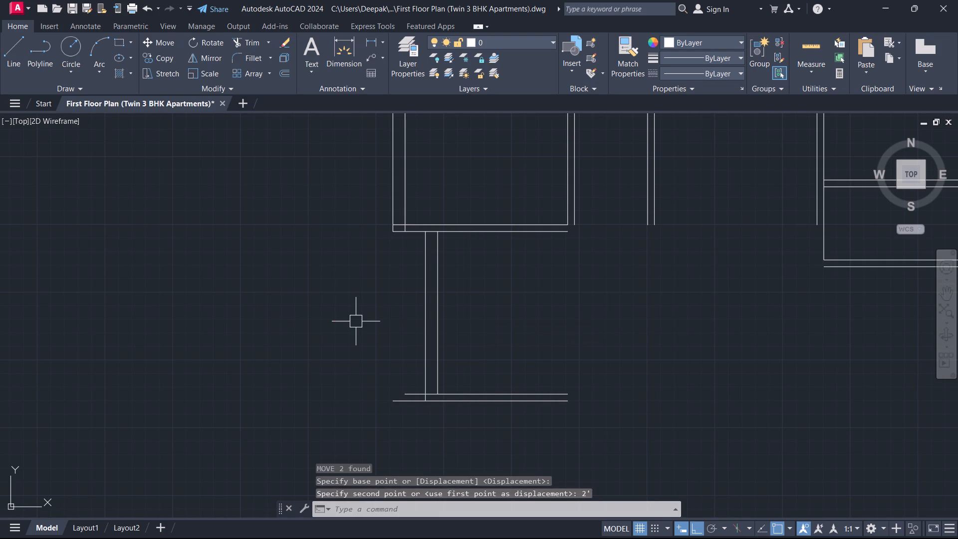
key(Escape)
Fillet the first room's inner left wall line with the upper line of its bottom wall into a clean corner.
scroll(405, 196, up, 3)
text(f)
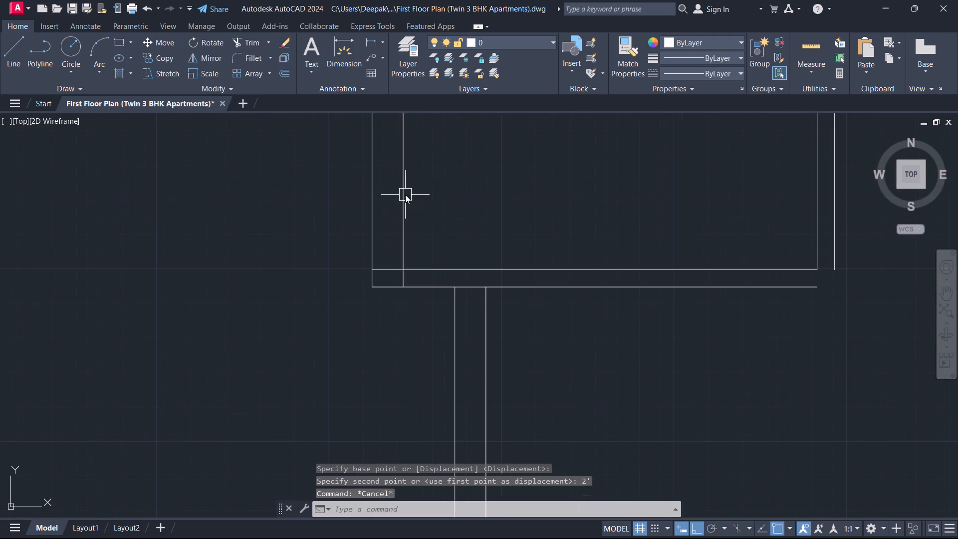
key(space)
click(405, 195)
click(437, 267)
key(Escape)
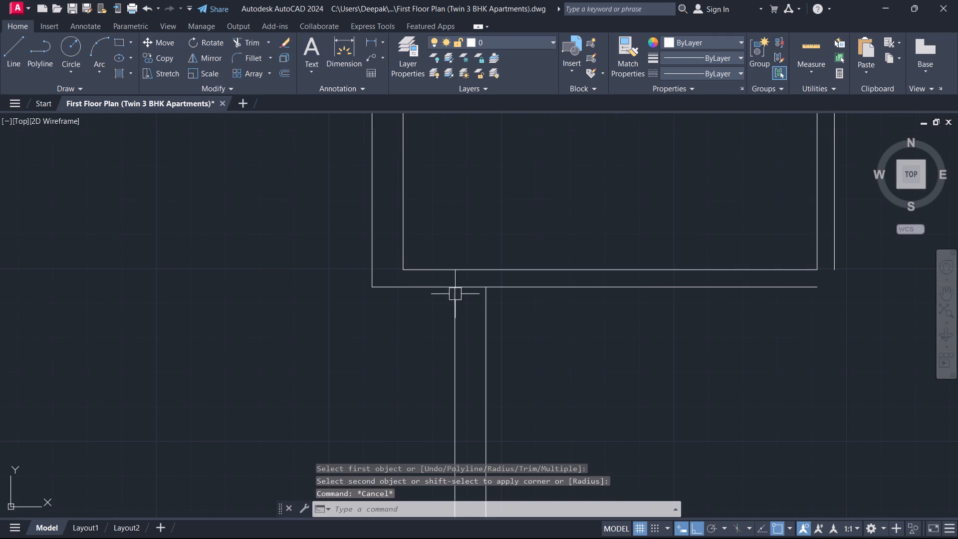
Trim the bottom wall's lower line between the two shifted vertical wall lines.
text(tr)
key(space)
click(474, 284)
key(Escape)
Examine the shifted wall's connections with the horizontal walls above and below it.
scroll(458, 323, down, 4)
middle_drag(424, 356, 423, 308)
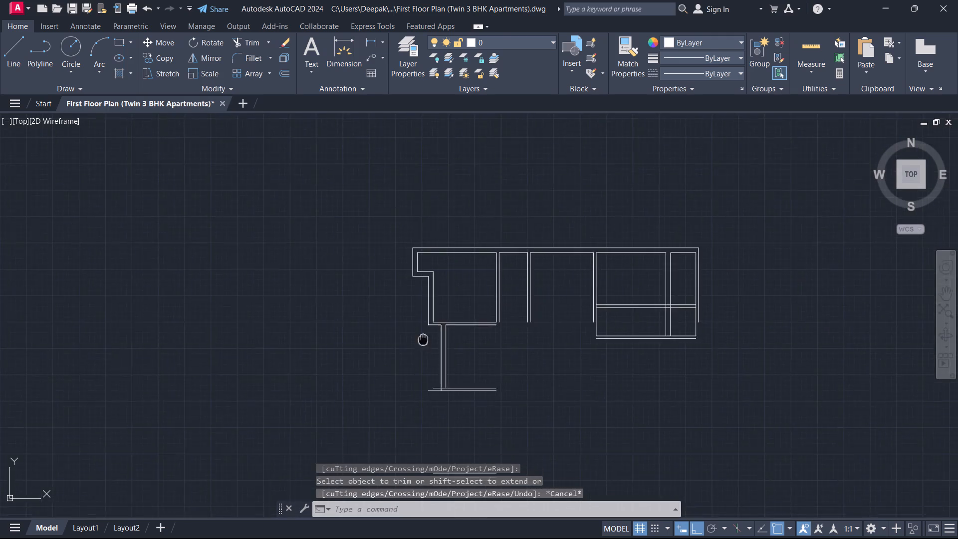
middle_drag(423, 308, 427, 269)
scroll(439, 291, up, 3)
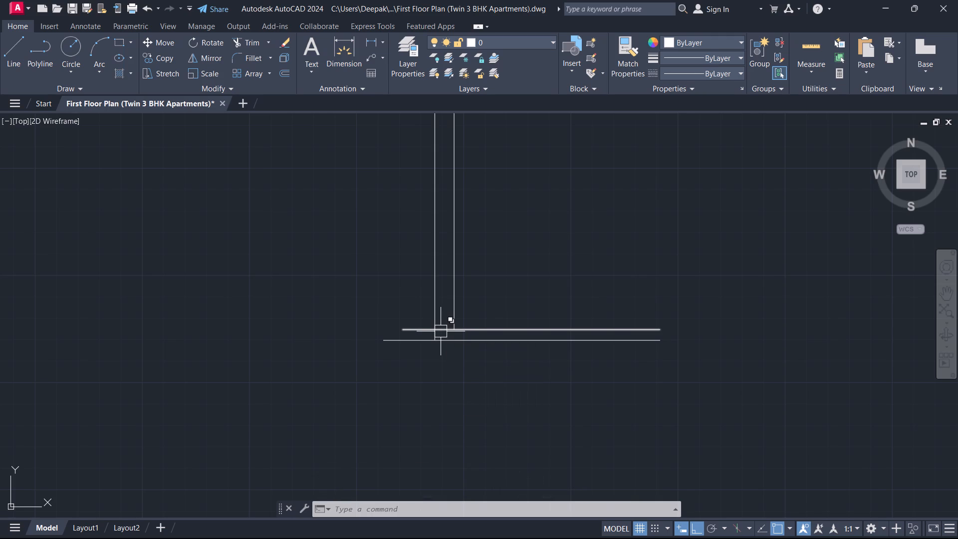
scroll(490, 293, down, 2)
middle_drag(490, 293, 448, 321)
scroll(458, 303, up, 1)
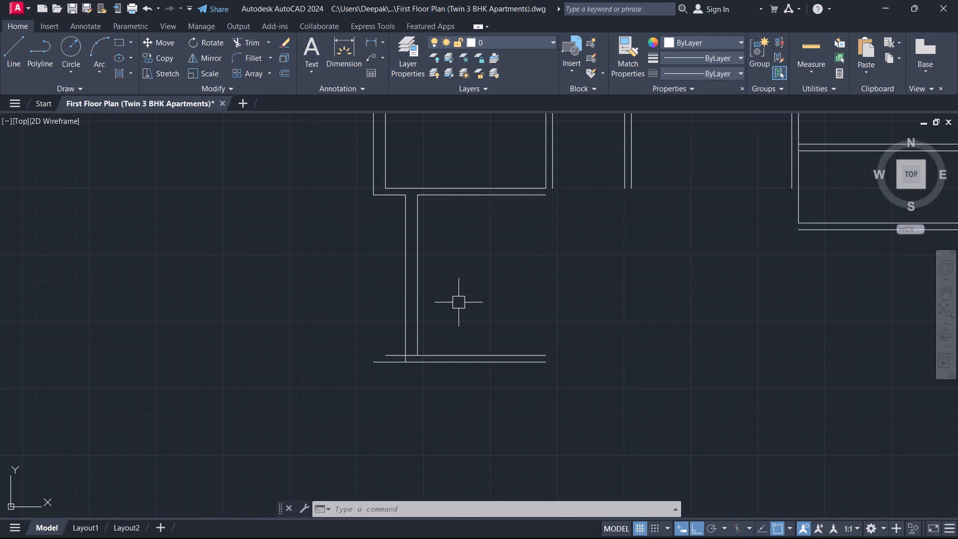
scroll(452, 303, up, 1)
scroll(438, 314, down, 2)
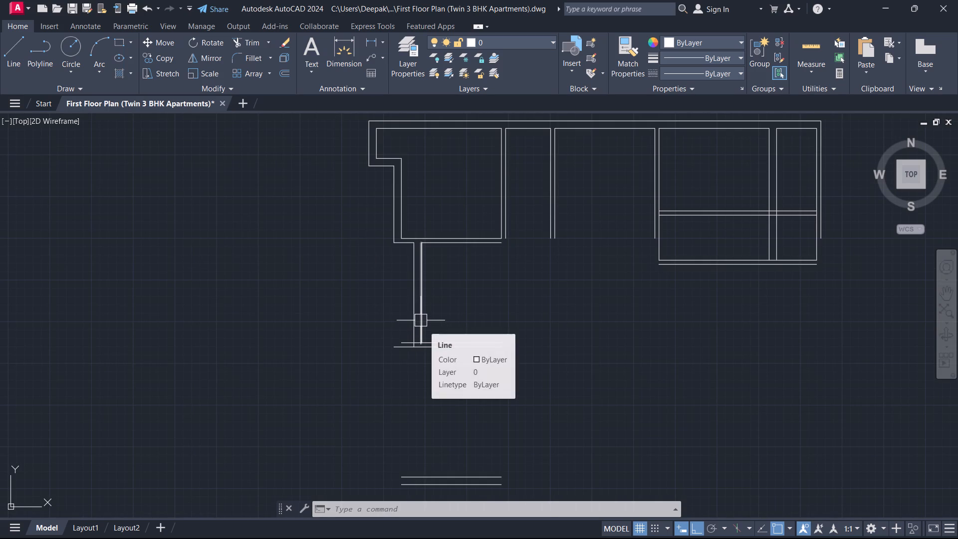
scroll(393, 341, up, 2)
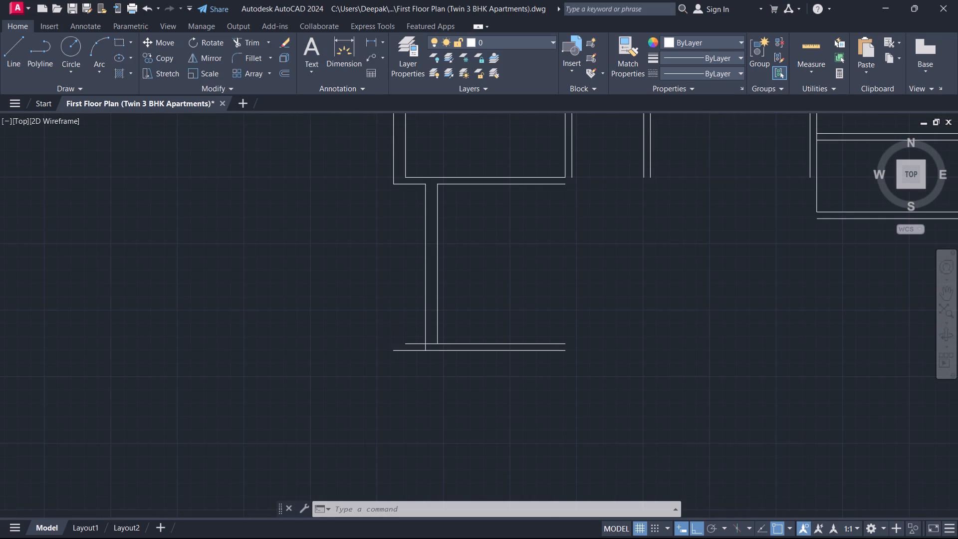
Draw a line from the first room's outer left wall 2' outward to the left, continuing about 12' straight down past the lower room's bottom wall.
middle_drag(391, 306, 423, 352)
key(l)
key(space)
middle_drag(426, 267, 444, 353)
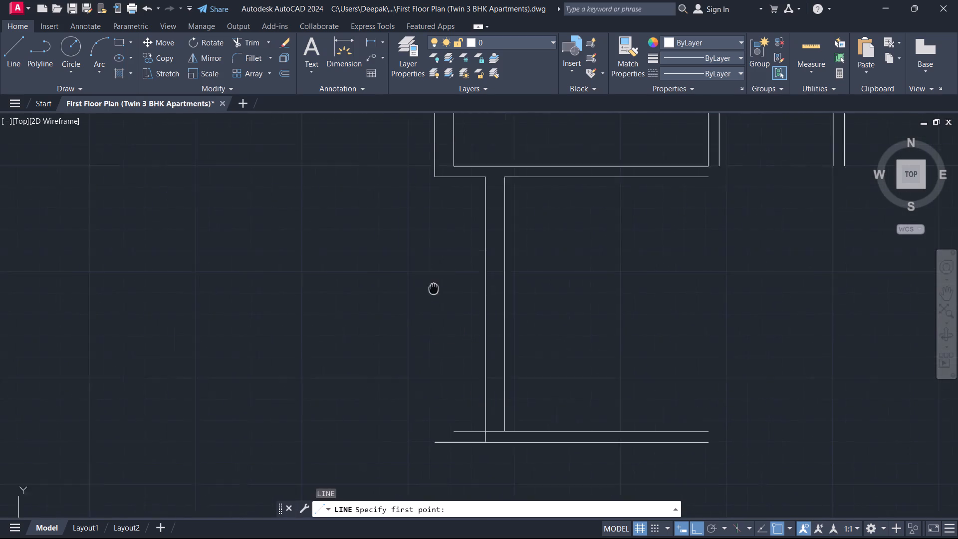
middle_drag(444, 353, 451, 379)
scroll(455, 257, up, 1)
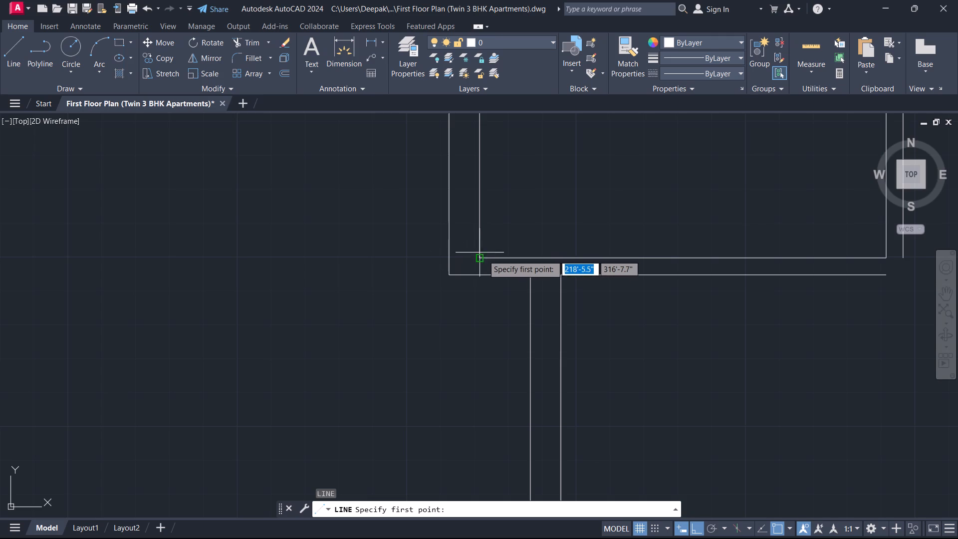
click(448, 240)
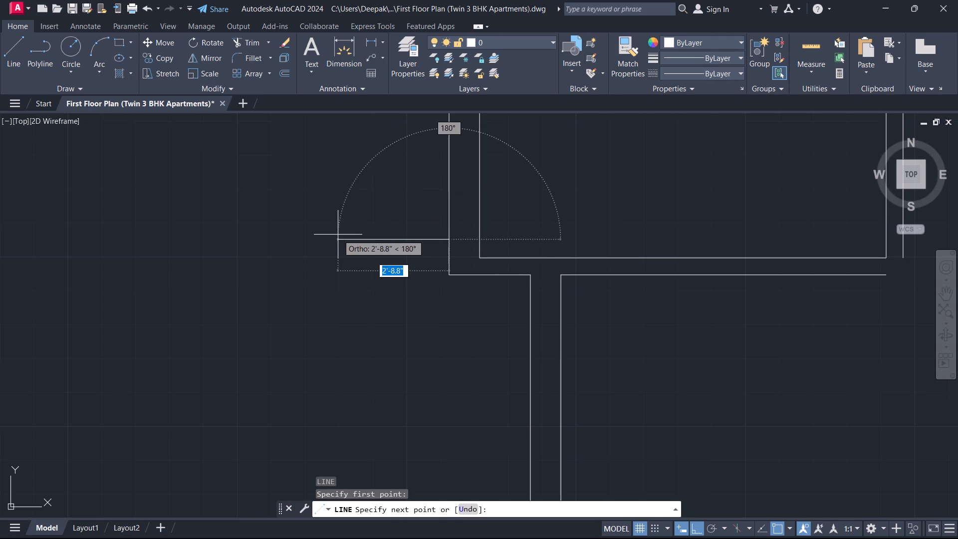
text(2')
key(Return)
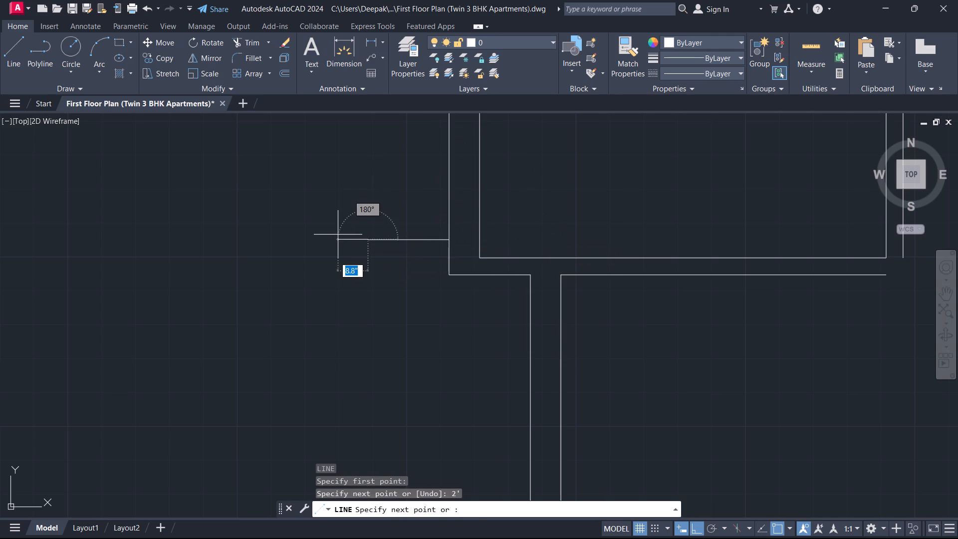
scroll(349, 353, down, 2)
middle_drag(349, 354, 403, 113)
scroll(404, 270, up, 1)
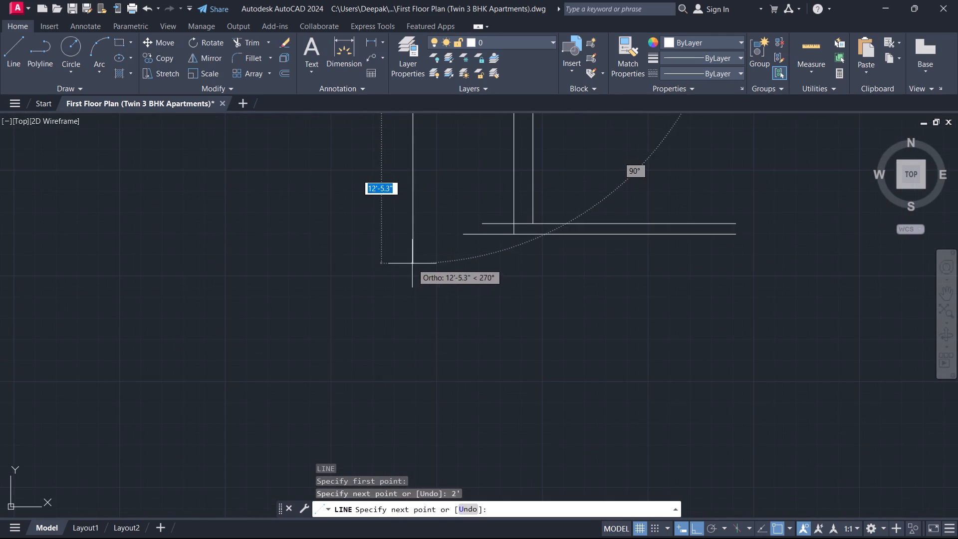
click(419, 248)
key(Escape)
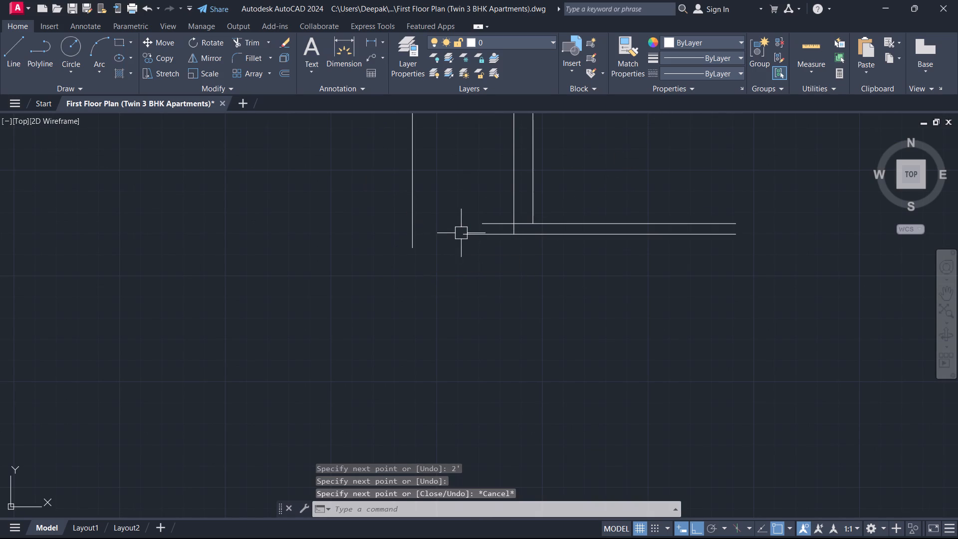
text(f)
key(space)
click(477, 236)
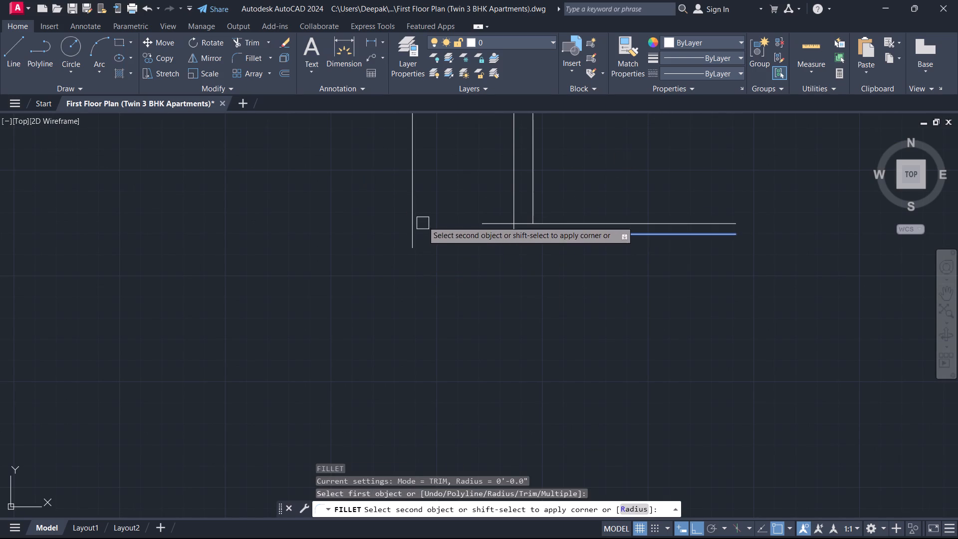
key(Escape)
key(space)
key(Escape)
Fillet the lower line of the lower room's bottom wall with the new outer vertical line into a sharp corner.
key(space)
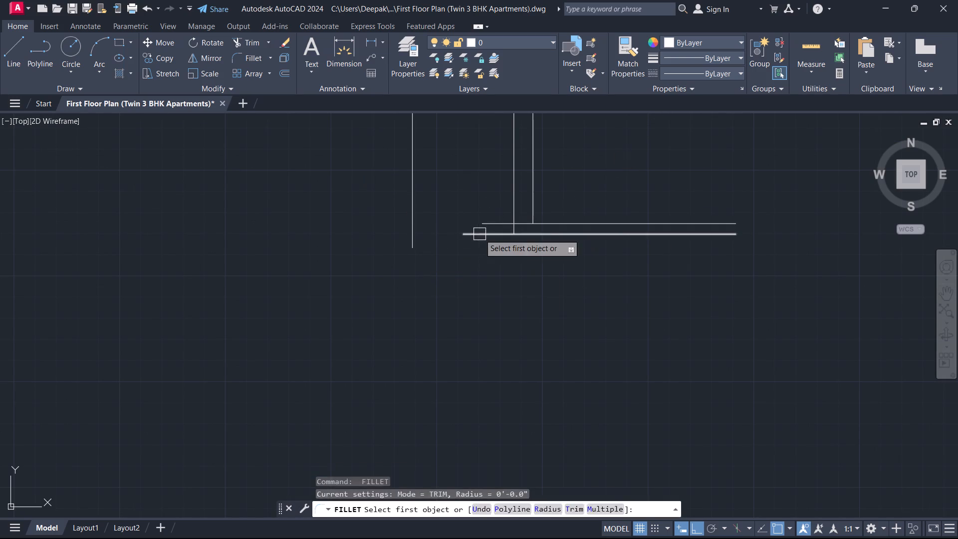
click(479, 234)
click(411, 222)
key(Escape)
Trim the upper line of the lower room's bottom wall back to the inner line of its left wall.
scroll(471, 227, down, 3)
middle_click(471, 227)
middle_drag(472, 227, 458, 322)
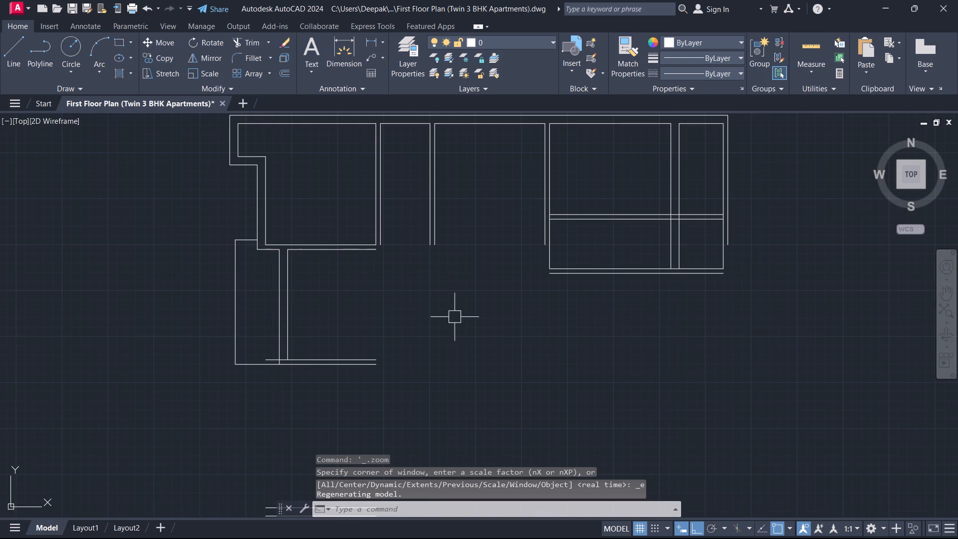
scroll(268, 426, up, 1)
text(tr)
key(space)
scroll(271, 299, up, 2)
drag(272, 359, 272, 364)
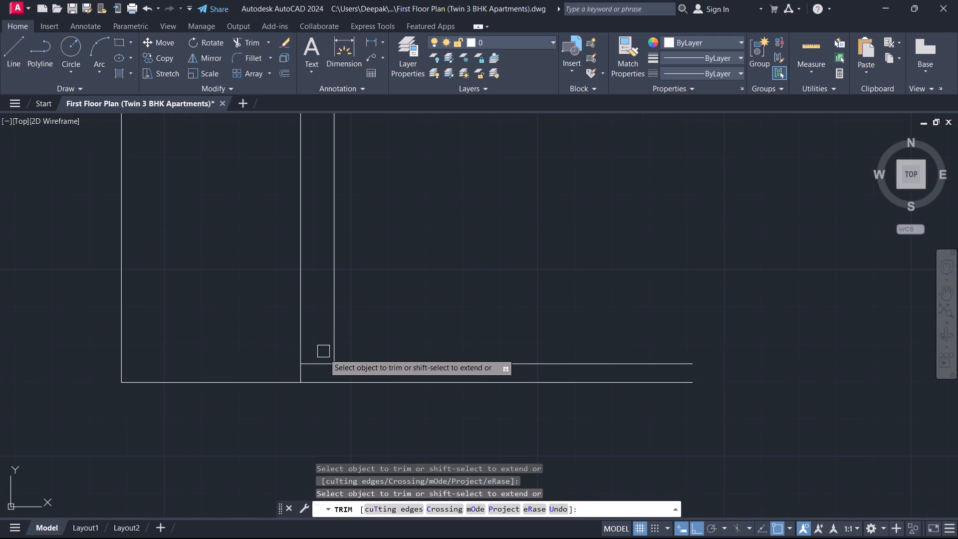
click(324, 359)
key(Escape)
Offset the inner left wall line of the lower room 17'10" to the right.
scroll(314, 352, down, 2)
middle_drag(337, 226, 265, 355)
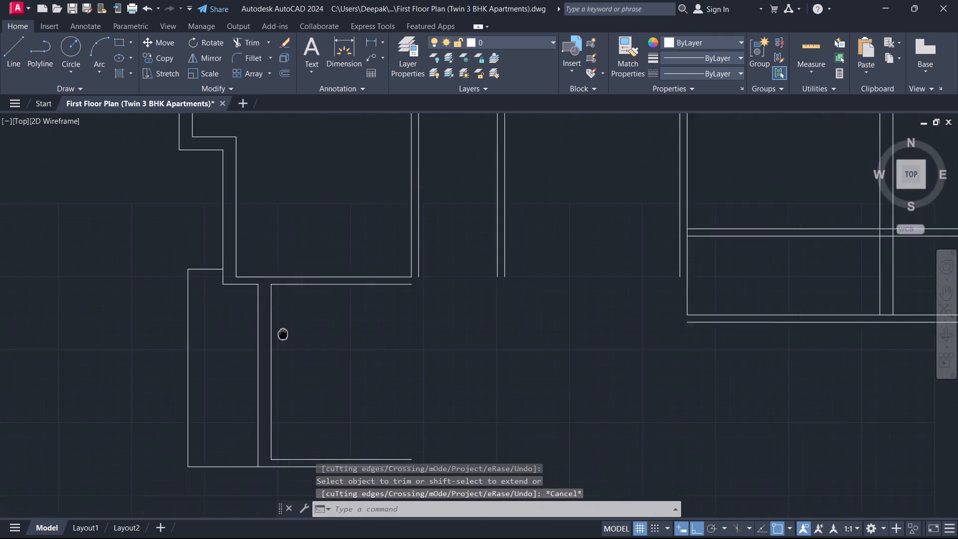
middle_drag(265, 355, 247, 372)
text(o)
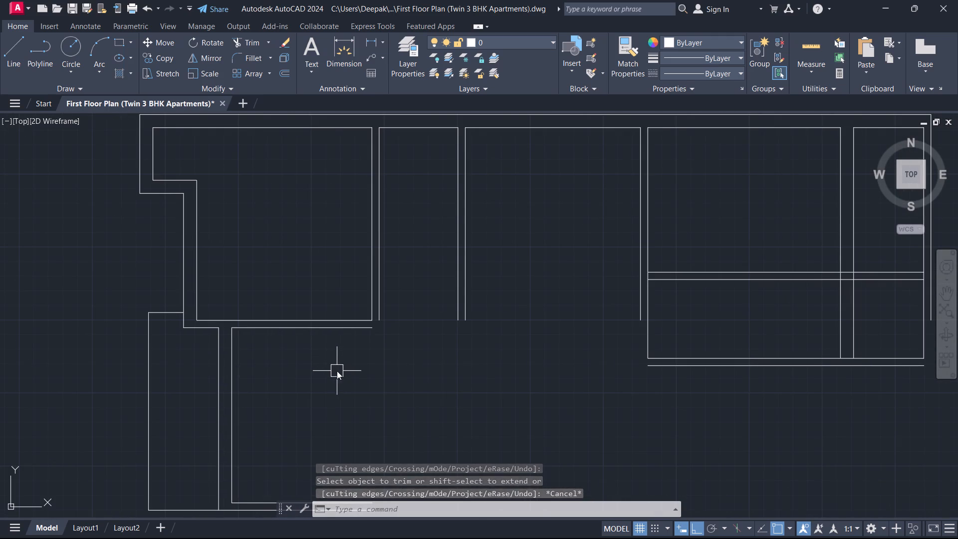
key(space)
text(17')
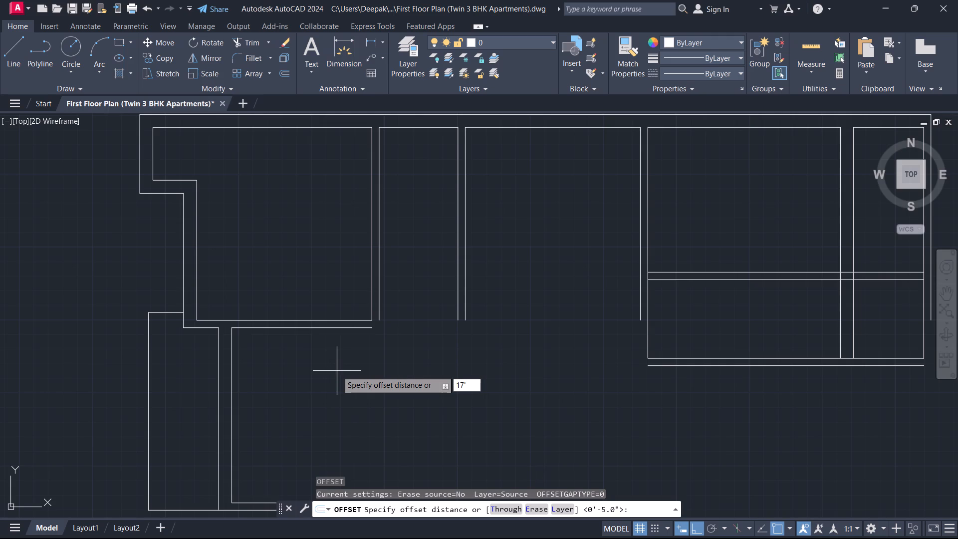
text(10)
text("")
key(BackSpace)
key(Return)
middle_drag(289, 390, 303, 275)
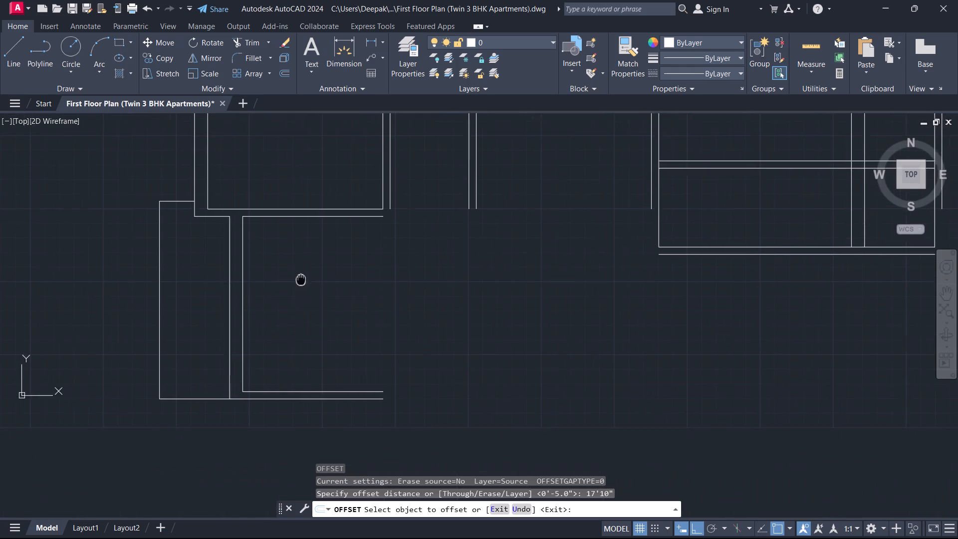
middle_drag(303, 275, 304, 274)
click(250, 320)
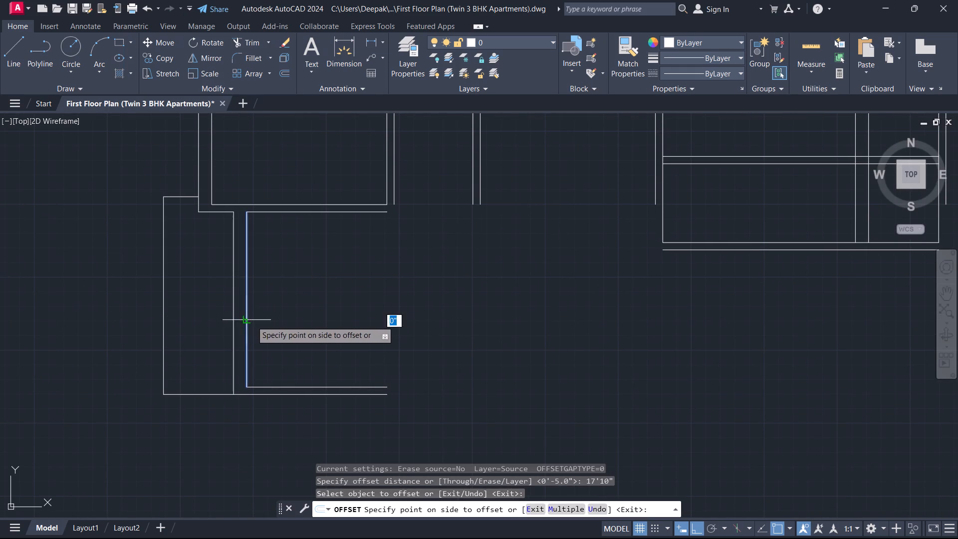
click(353, 325)
key(Escape)
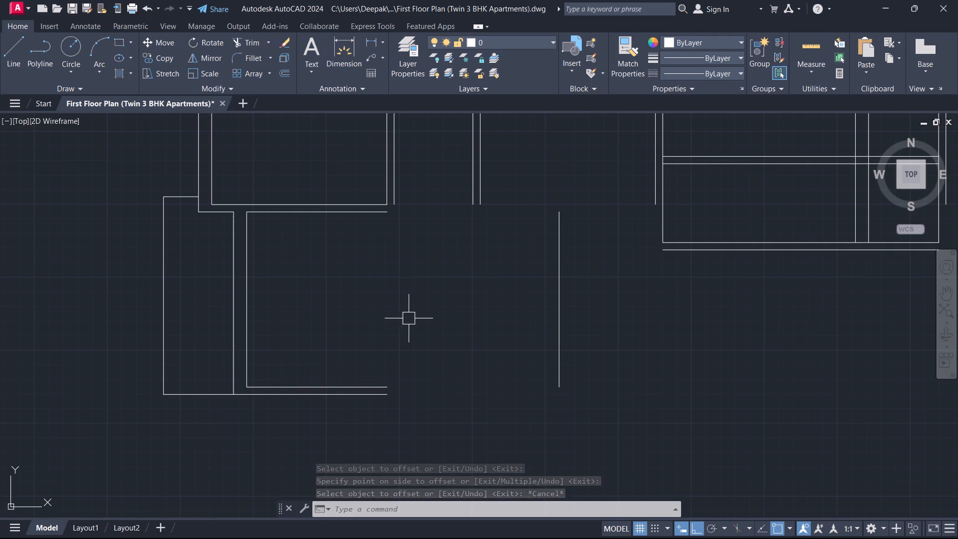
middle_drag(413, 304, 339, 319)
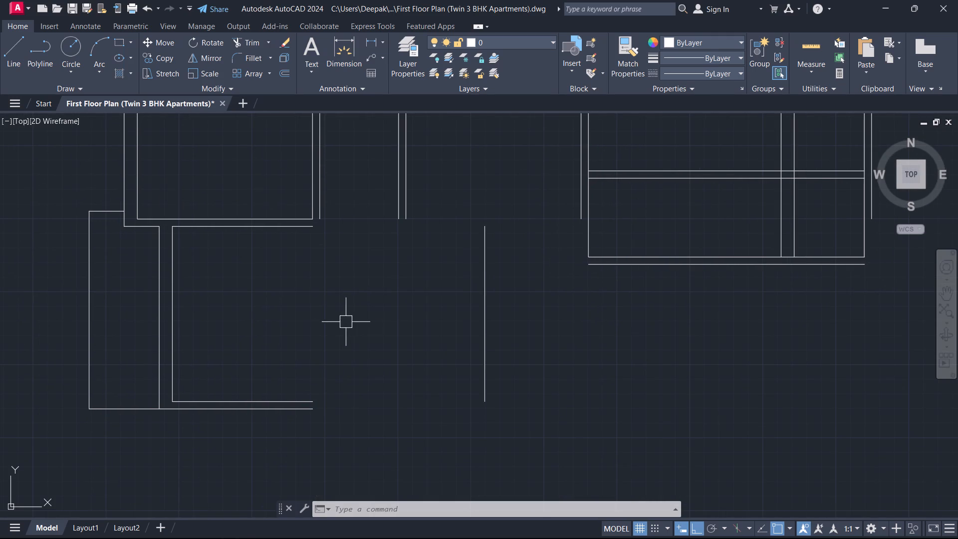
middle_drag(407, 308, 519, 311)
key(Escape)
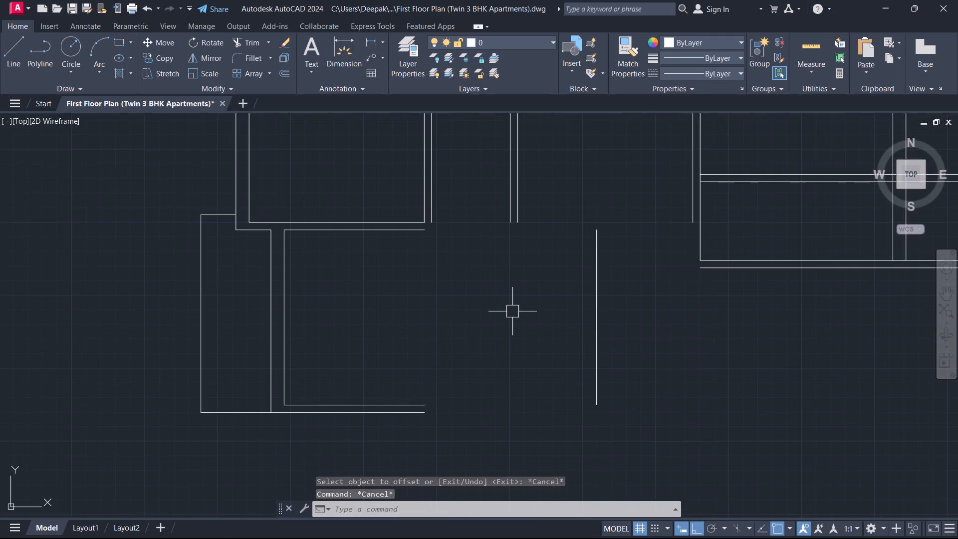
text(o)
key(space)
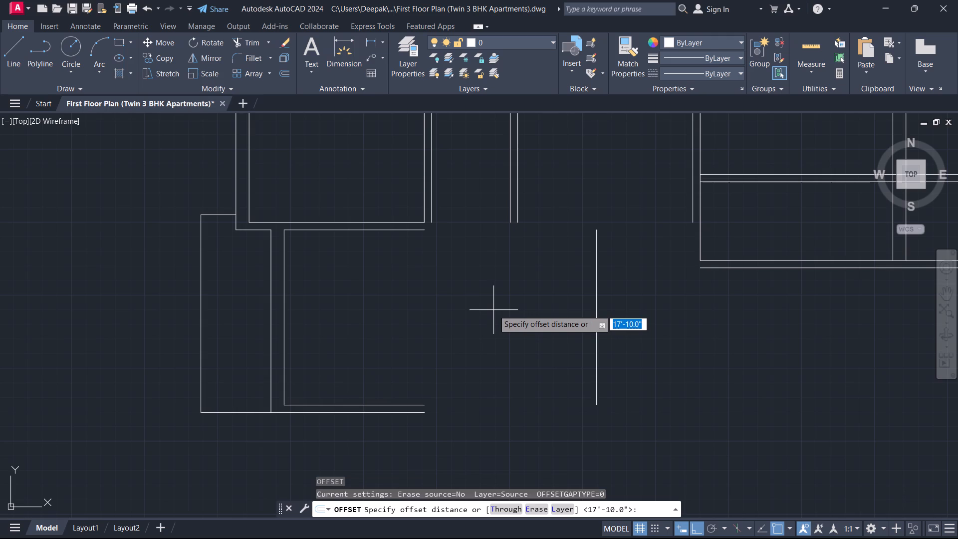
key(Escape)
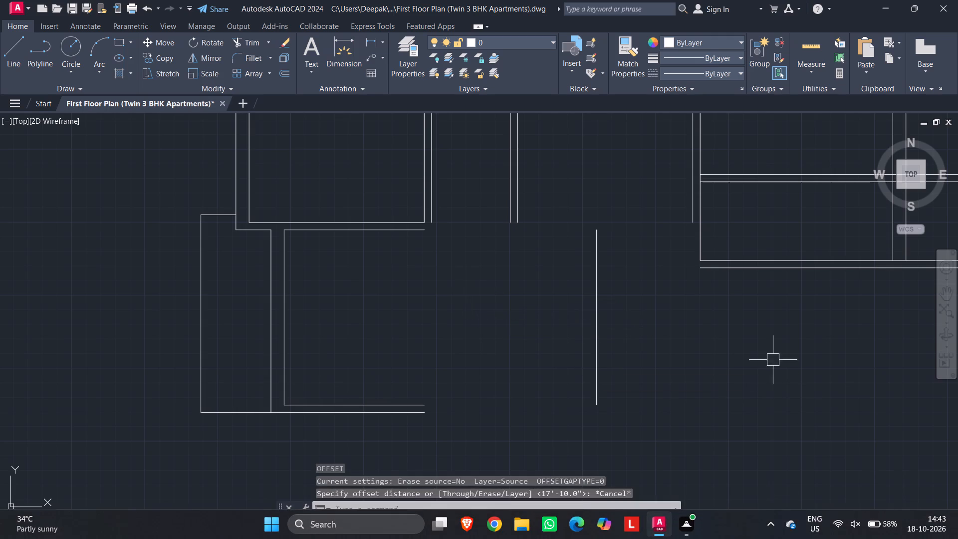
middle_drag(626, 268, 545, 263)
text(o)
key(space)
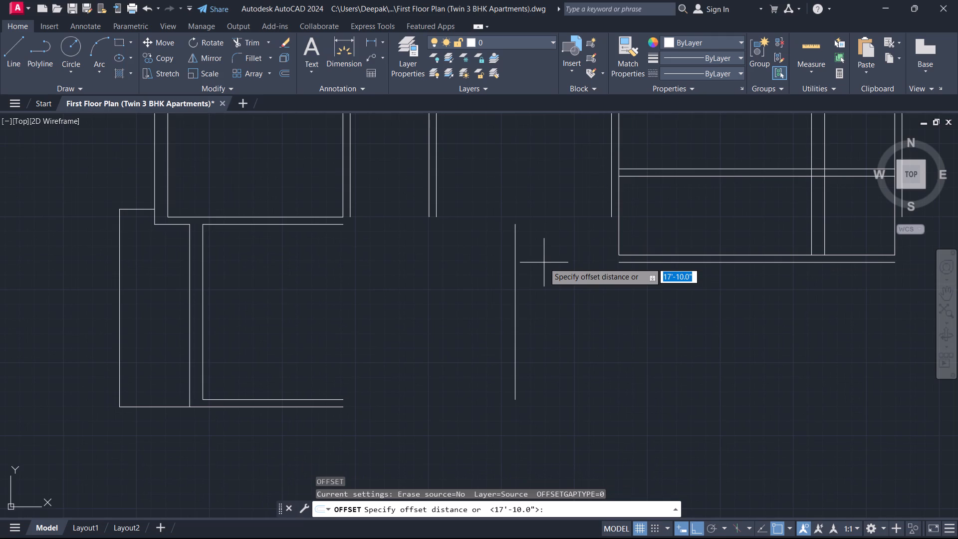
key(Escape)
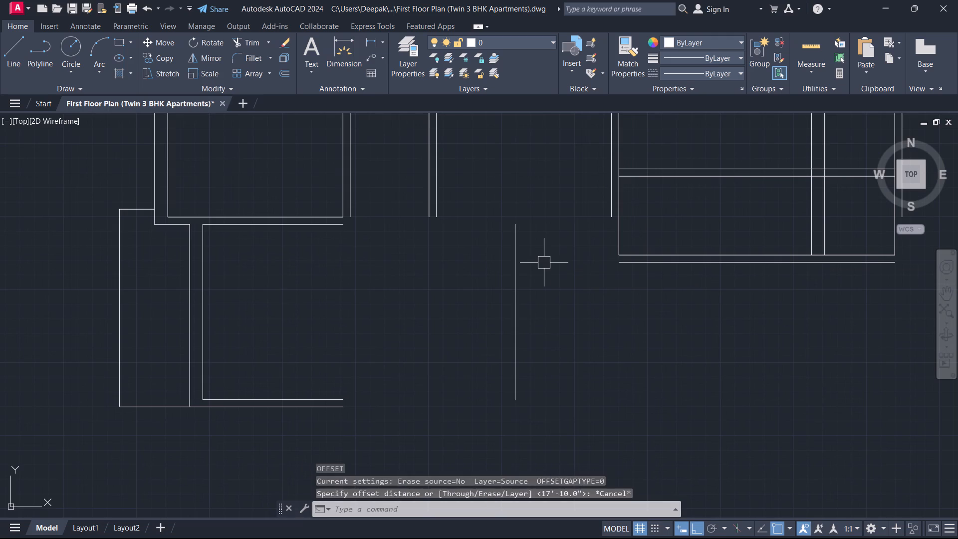
Offset the lower room's new right wall line 5" to the right to form the wall thickness.
text(o 5)
key(Return)
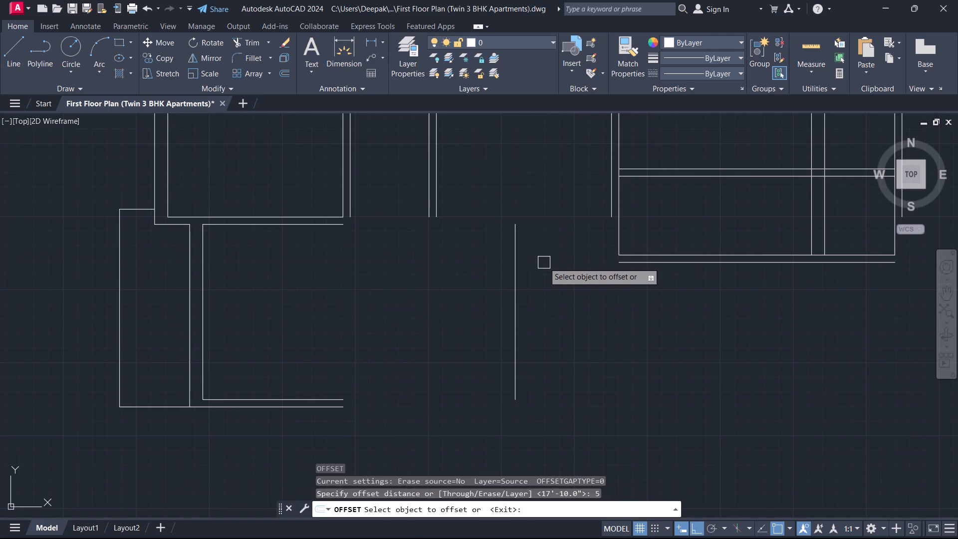
click(510, 263)
click(562, 282)
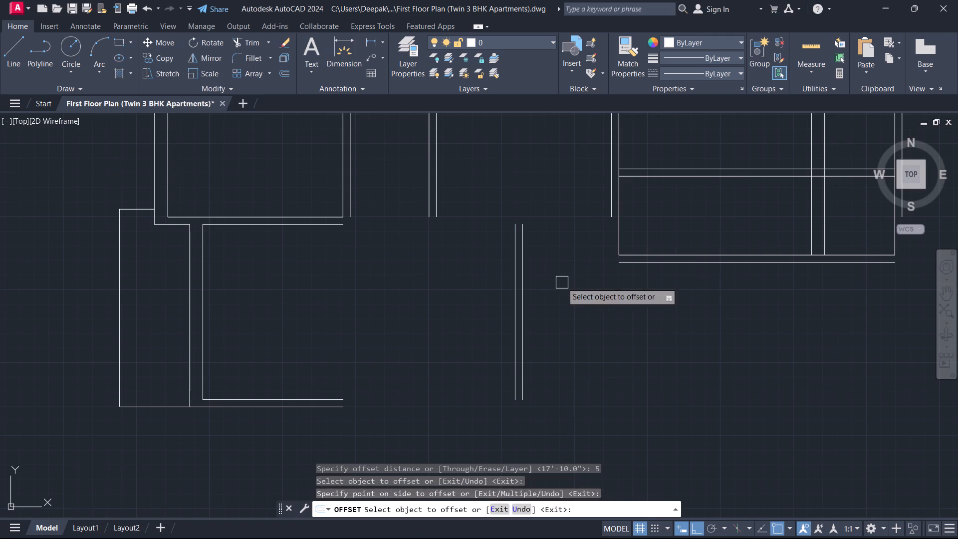
key(Escape)
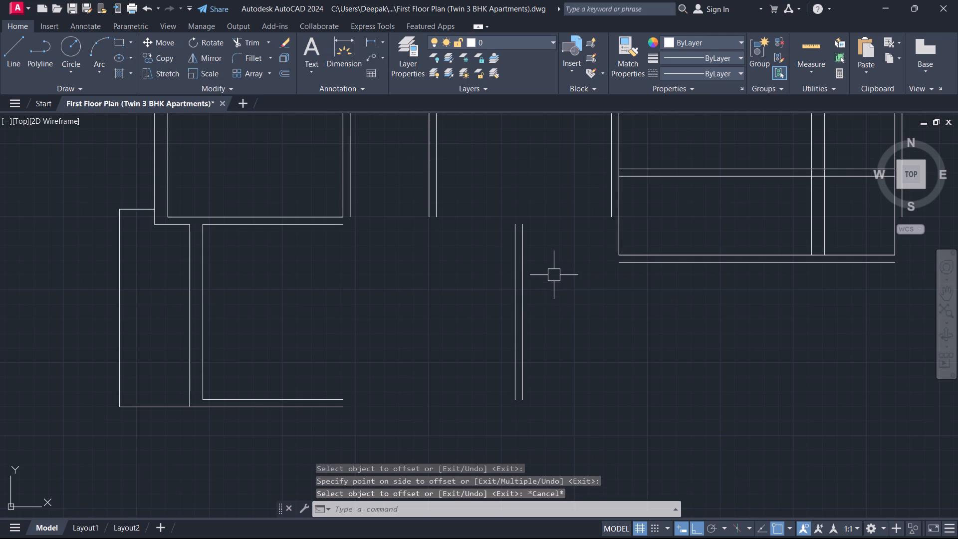
Offset the inner top wall line of the third room in the upper row 12'3" downward.
scroll(526, 268, up, 1)
scroll(470, 307, down, 3)
middle_drag(458, 312, 430, 348)
scroll(430, 348, up, 1)
text(o)
key(space)
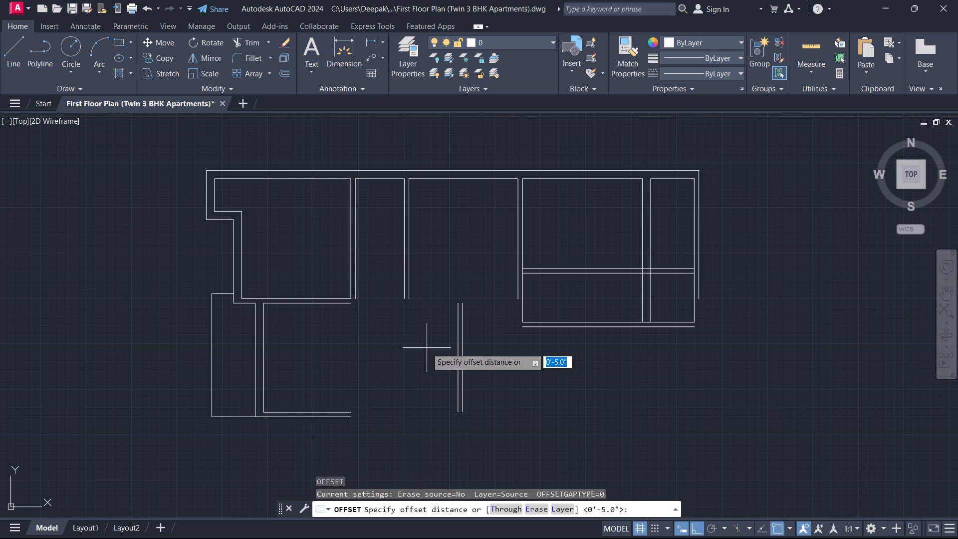
key(1)
text(2'3)
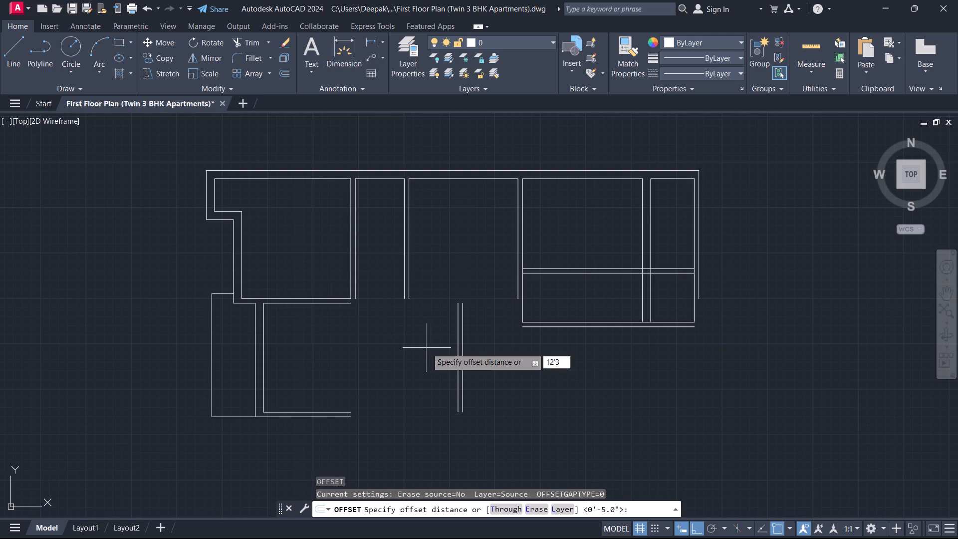
key(Return)
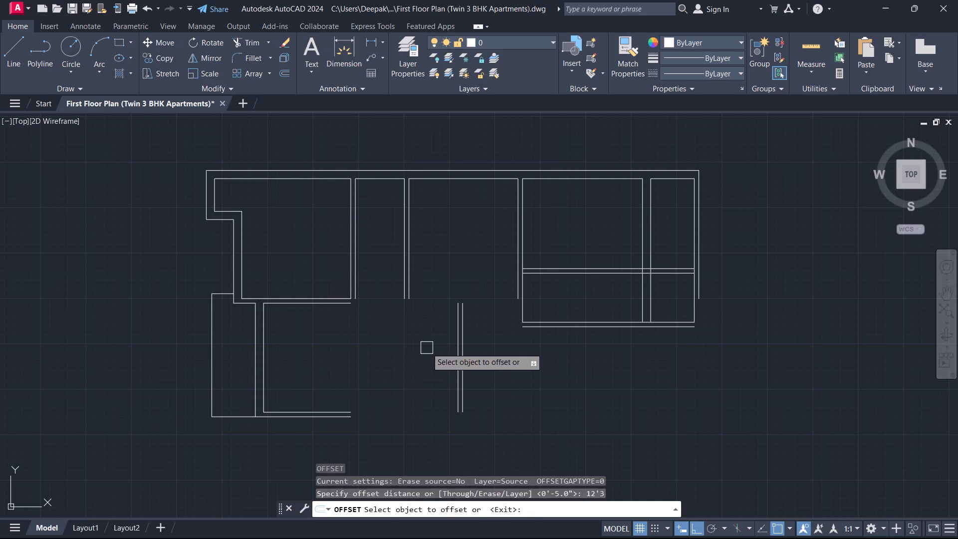
scroll(450, 254, up, 1)
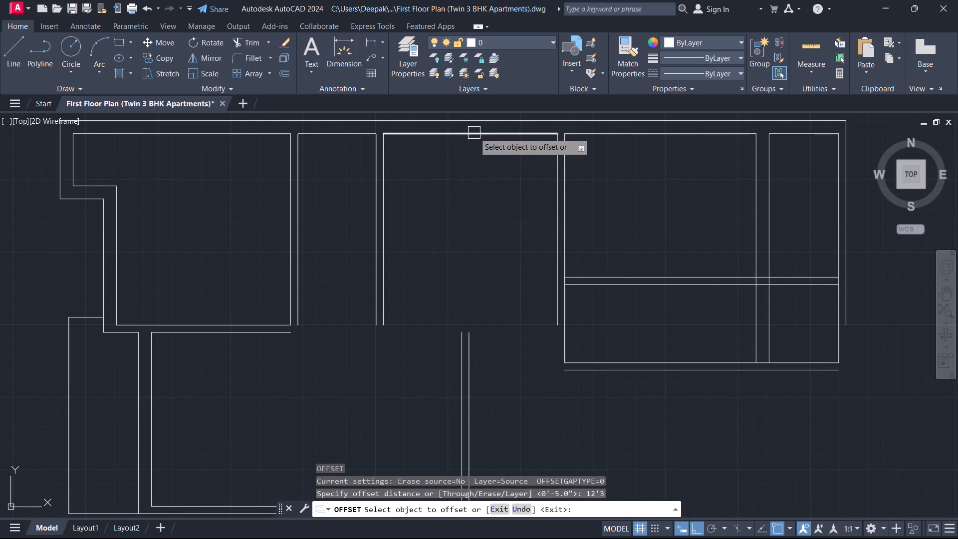
click(474, 133)
click(472, 317)
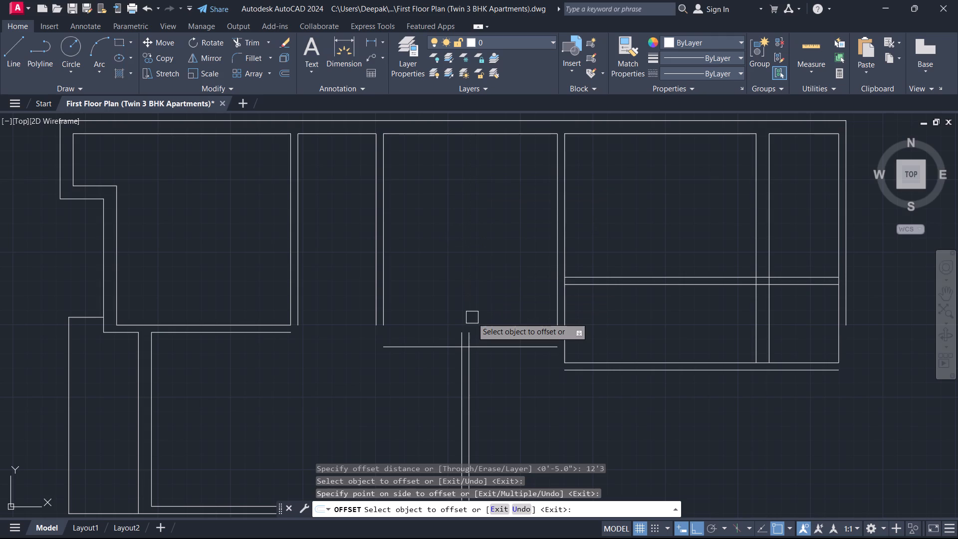
key(Escape)
scroll(490, 282, down, 1)
middle_drag(490, 283, 489, 285)
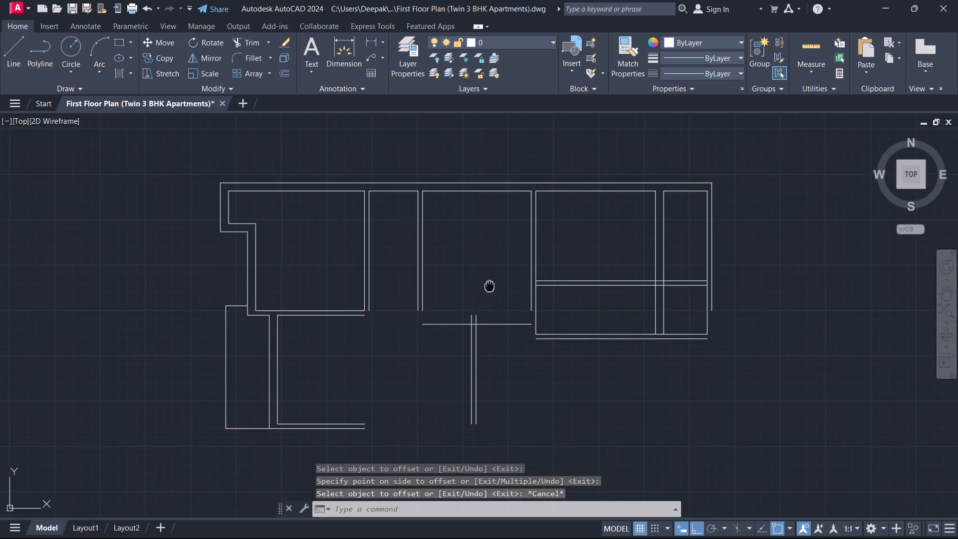
Extend the third upper room's left and right inner wall lines up to the outer top wall line.
middle_drag(489, 285, 516, 406)
scroll(500, 393, down, 1)
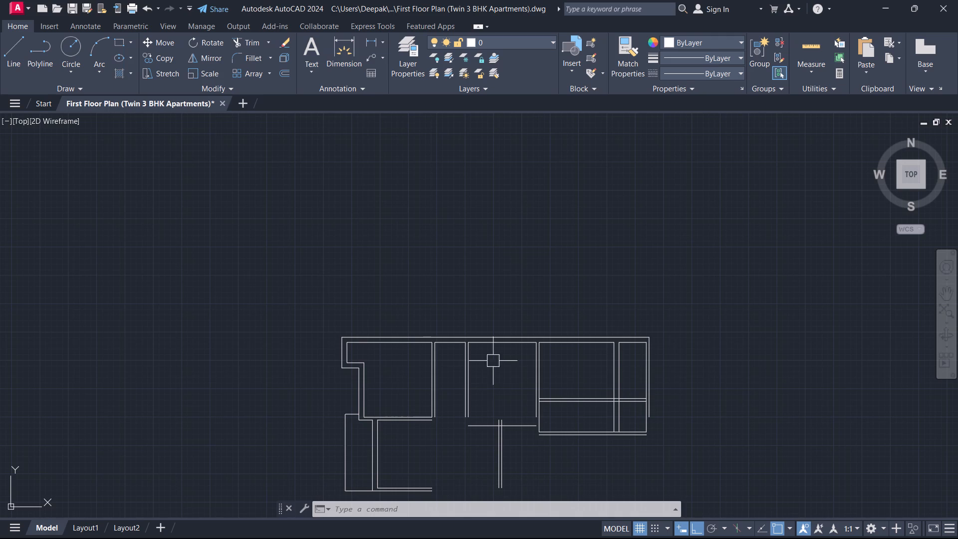
scroll(475, 363, up, 4)
middle_drag(486, 356, 496, 347)
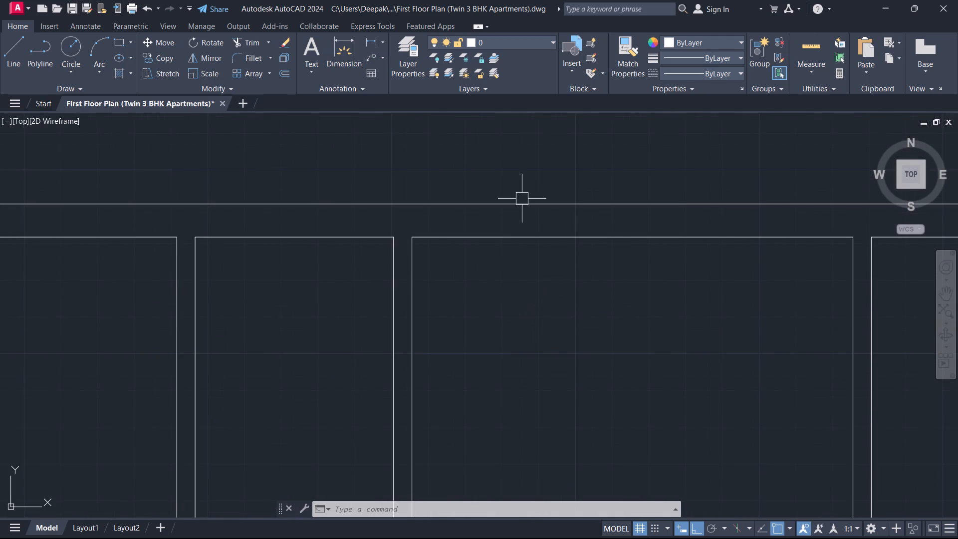
text(ex)
key(space)
click(412, 282)
scroll(649, 337, down, 2)
middle_drag(649, 337, 286, 236)
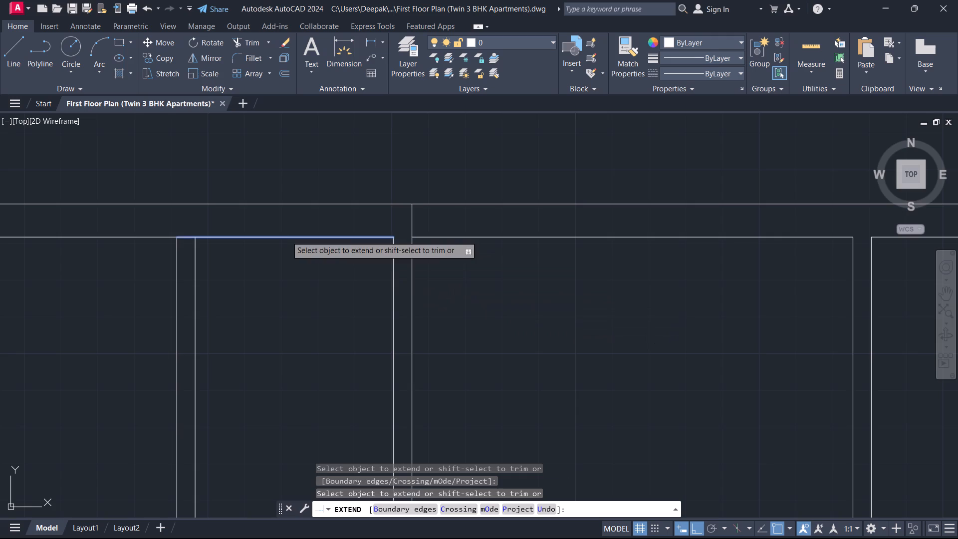
middle_drag(540, 305, 237, 271)
click(549, 249)
key(Escape)
drag(492, 252, 489, 249)
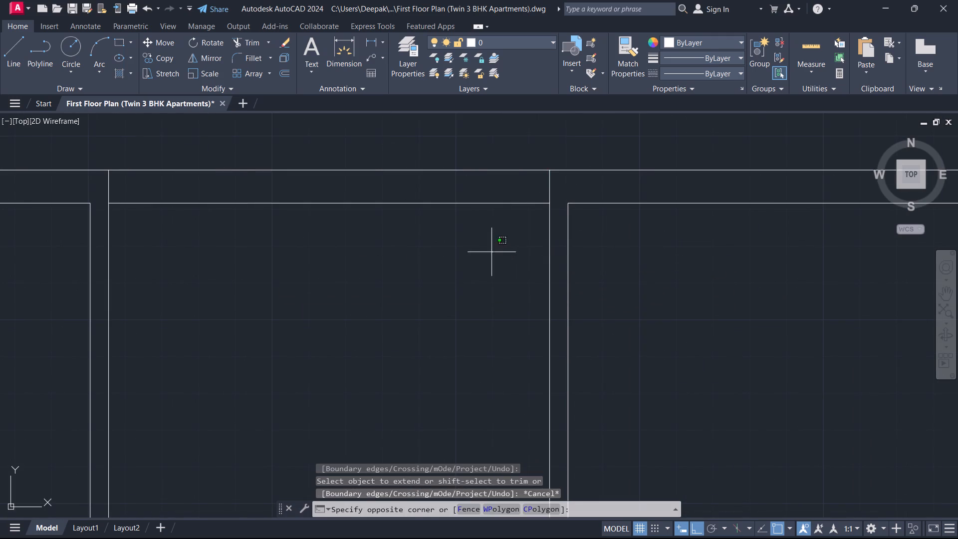
drag(489, 249, 480, 229)
key(Escape)
Break the outer top wall line at its intersections with the third upper room's extended left and right wall lines.
click(386, 161)
click(349, 179)
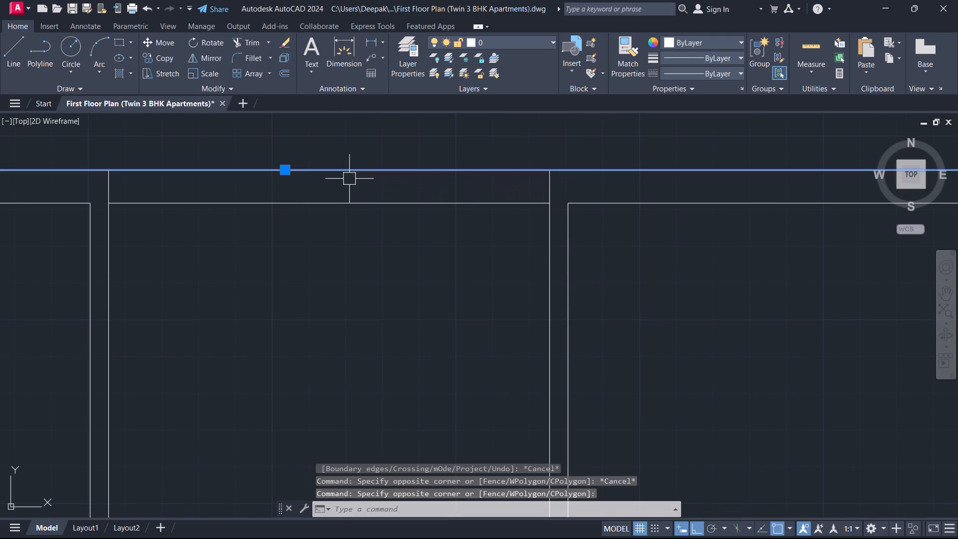
text(br)
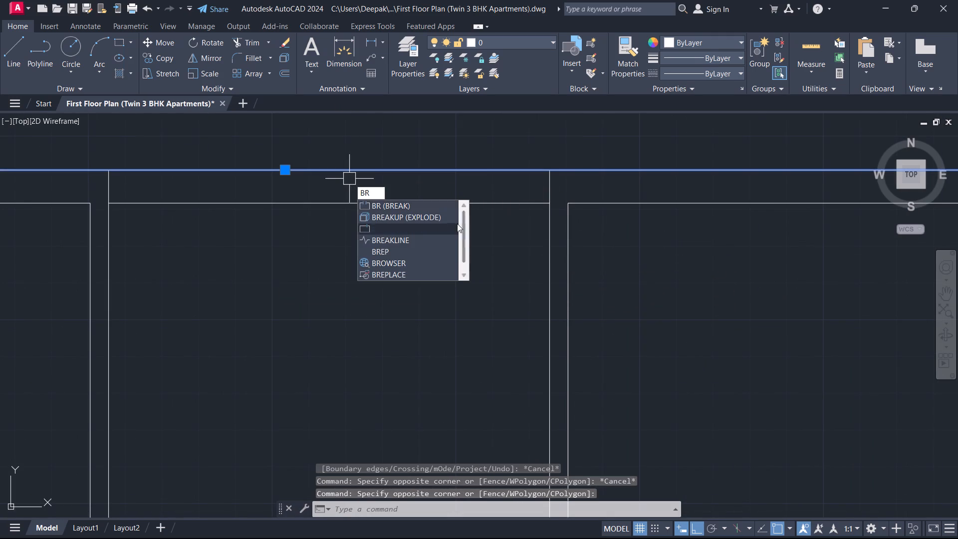
click(432, 227)
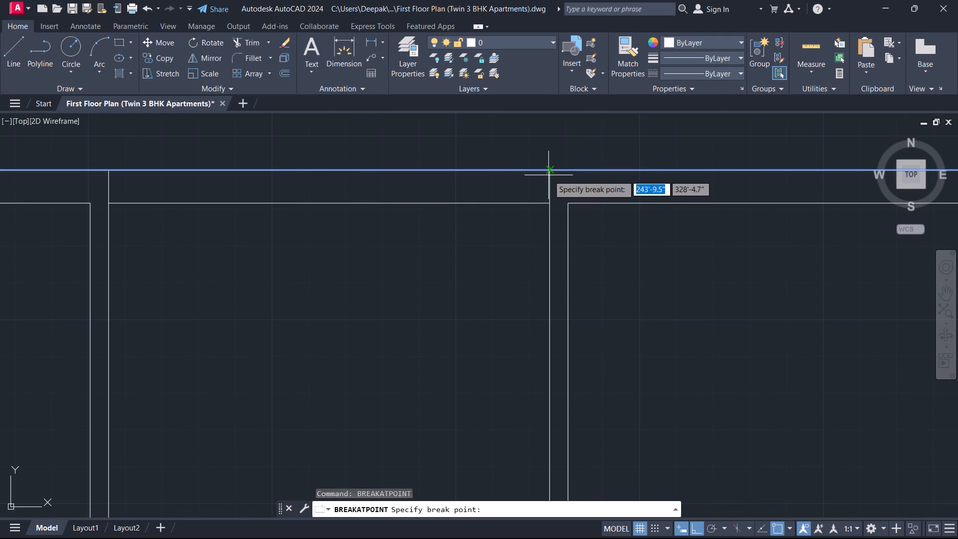
click(548, 175)
click(269, 170)
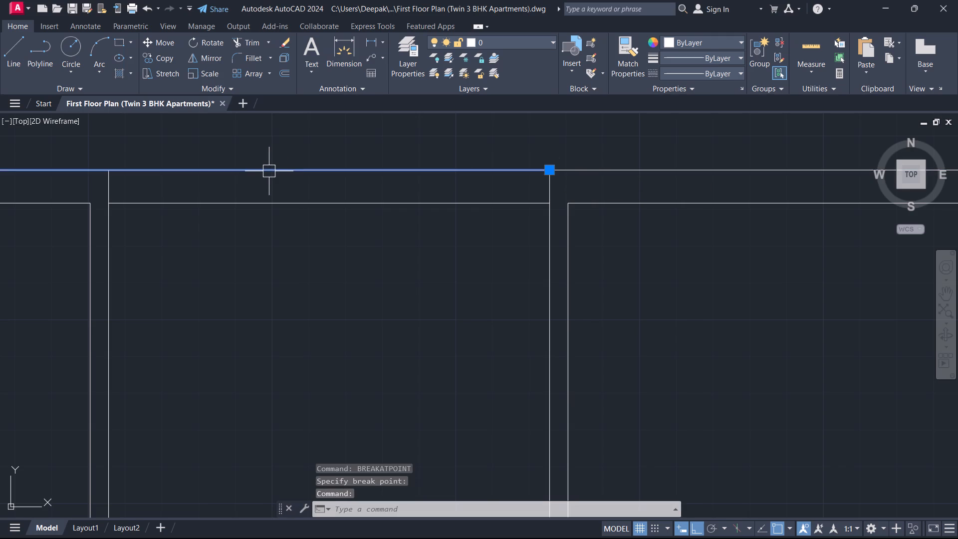
key(space)
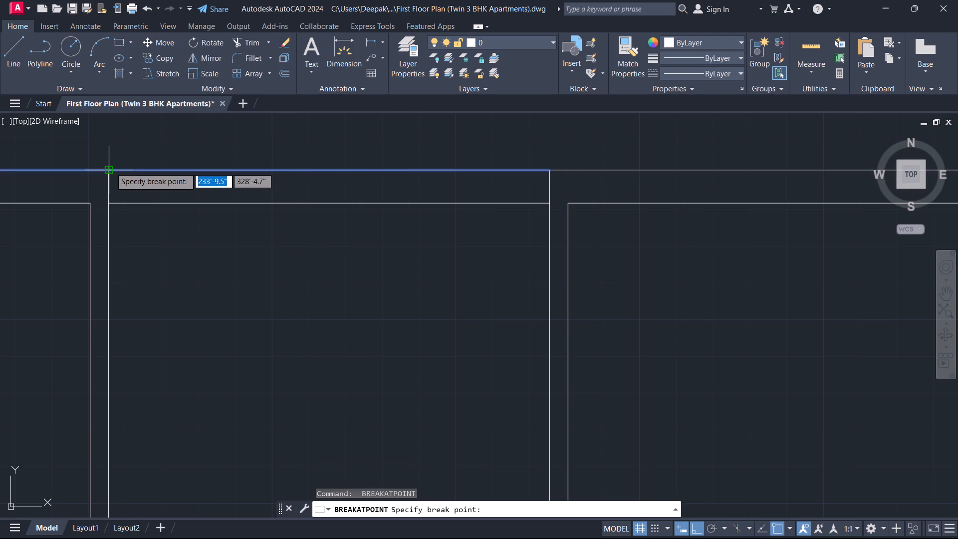
click(110, 167)
key(Escape)
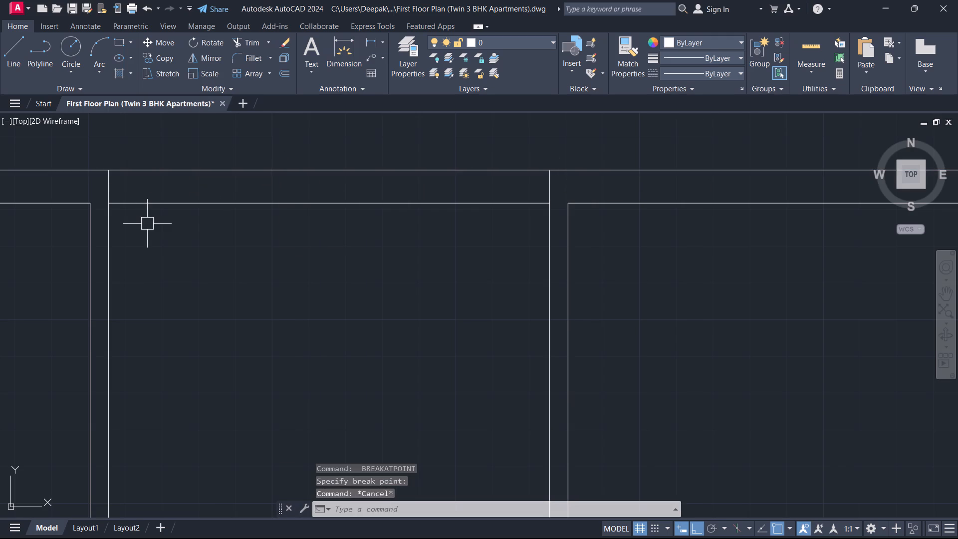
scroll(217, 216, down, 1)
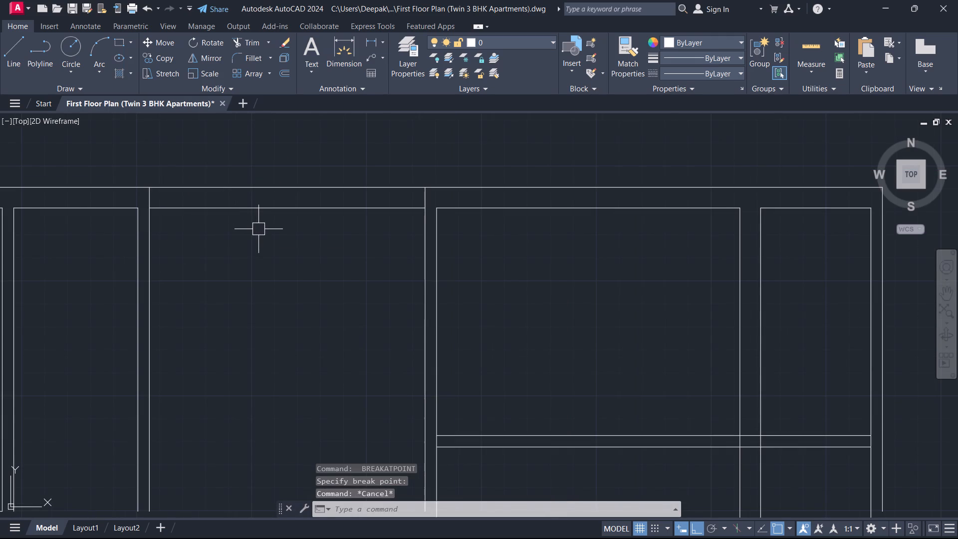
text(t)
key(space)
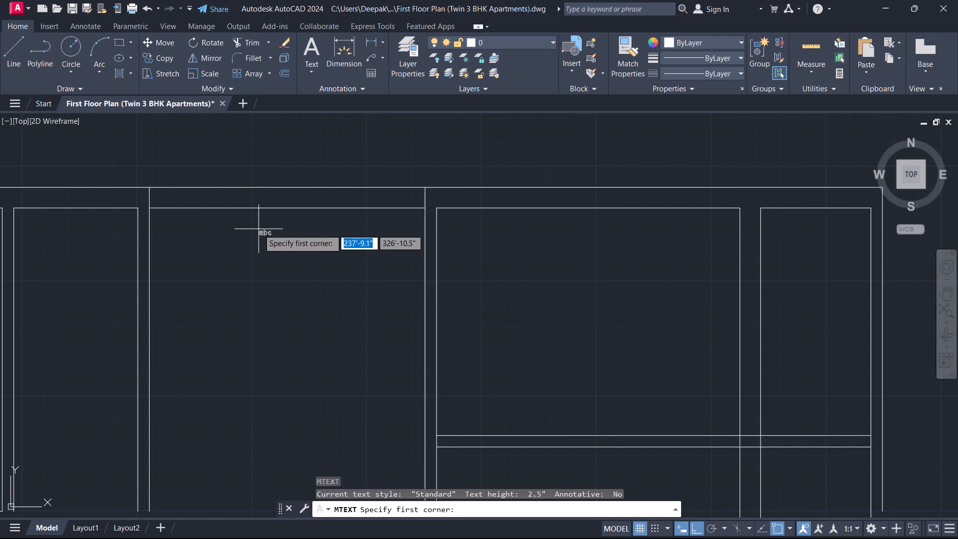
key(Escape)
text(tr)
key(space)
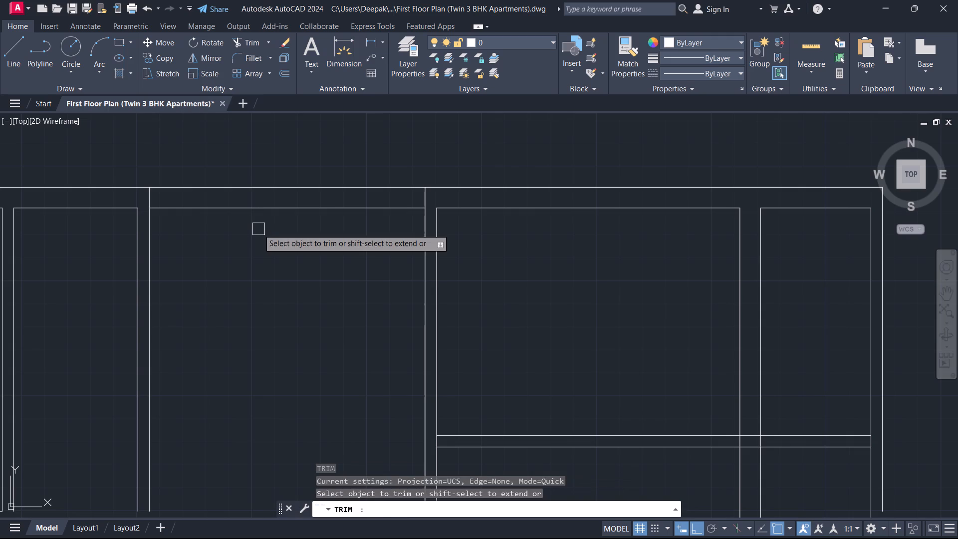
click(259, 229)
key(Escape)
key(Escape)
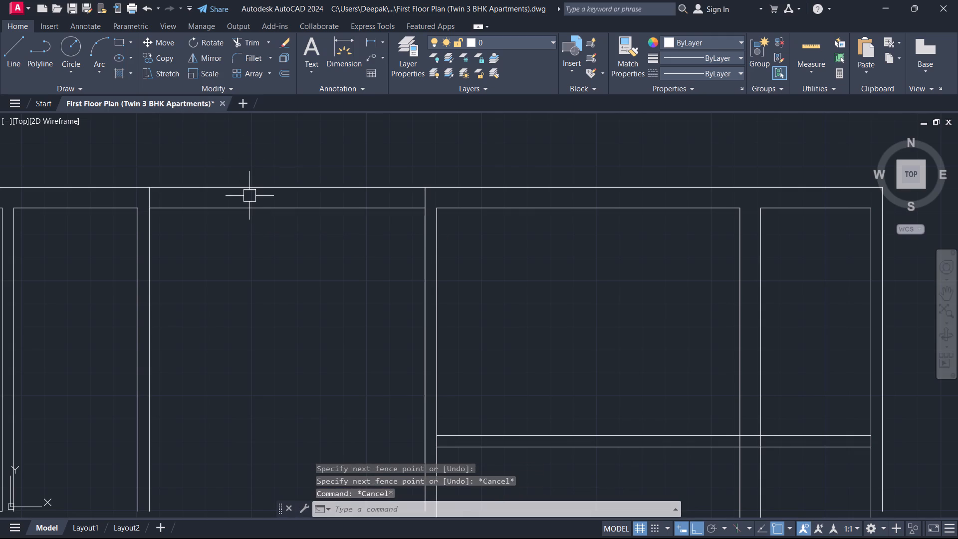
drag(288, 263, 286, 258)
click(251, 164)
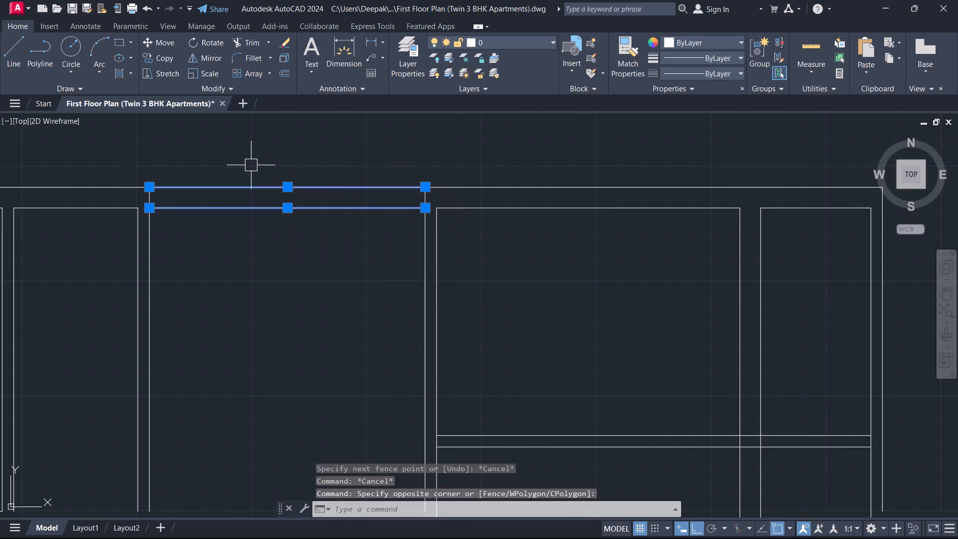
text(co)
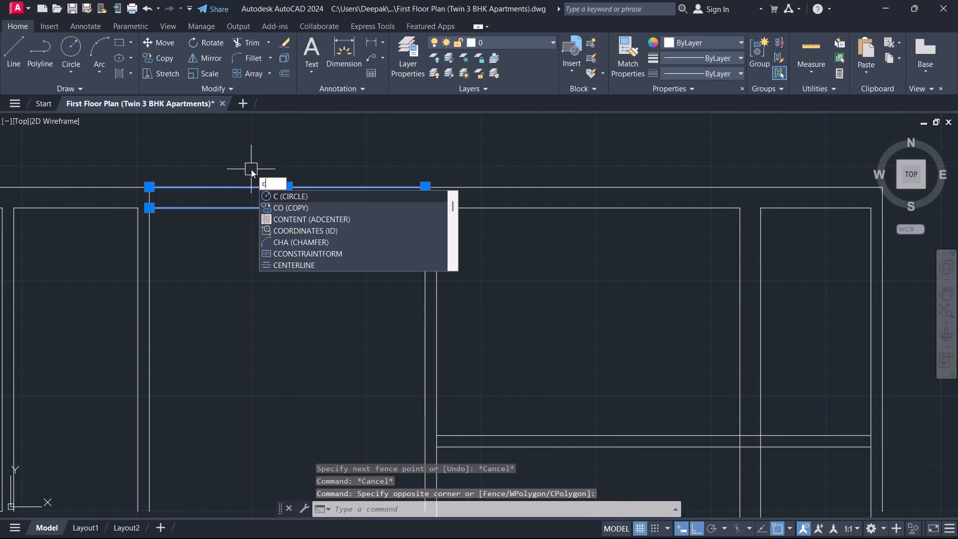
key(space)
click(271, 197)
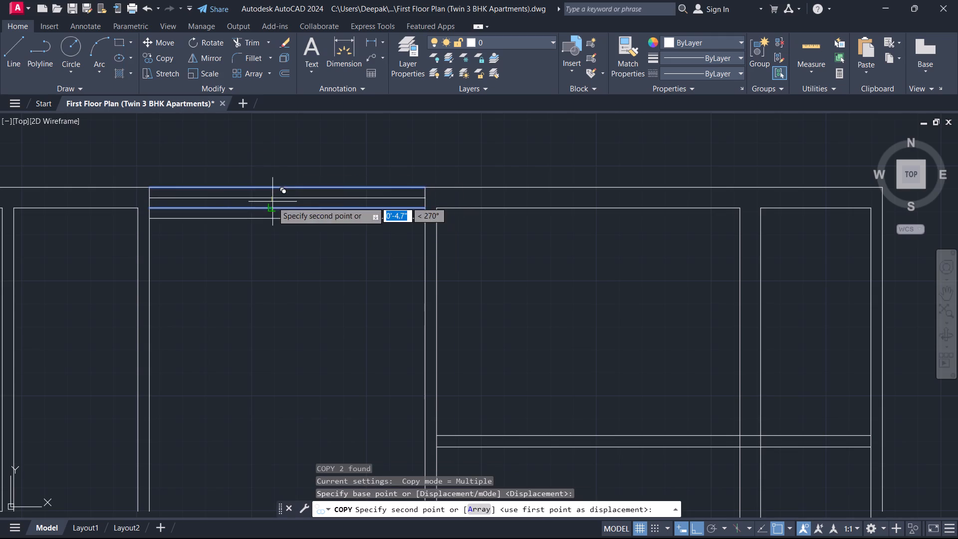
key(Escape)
Move the two top wall lines of the third upper room 2' downward.
drag(279, 243, 270, 221)
click(256, 170)
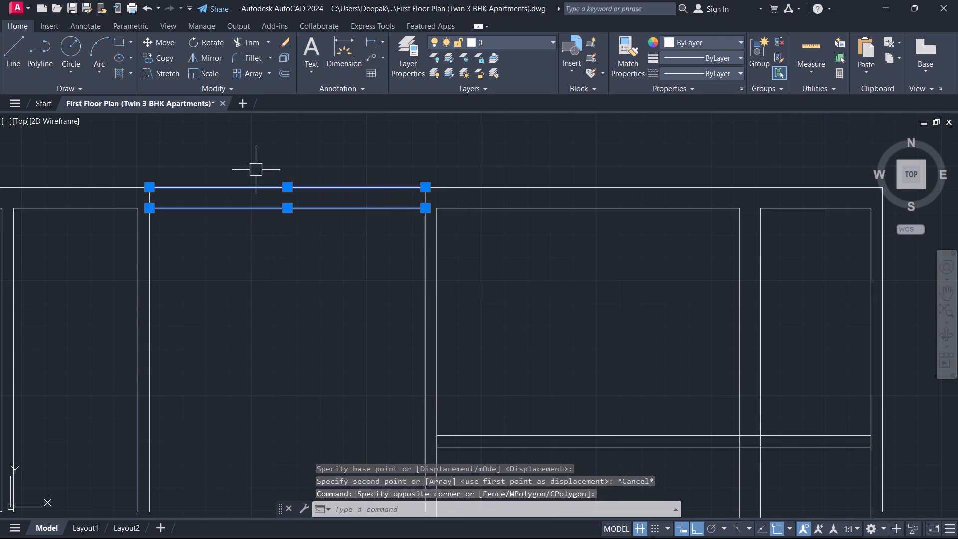
text(m)
key(space)
click(256, 170)
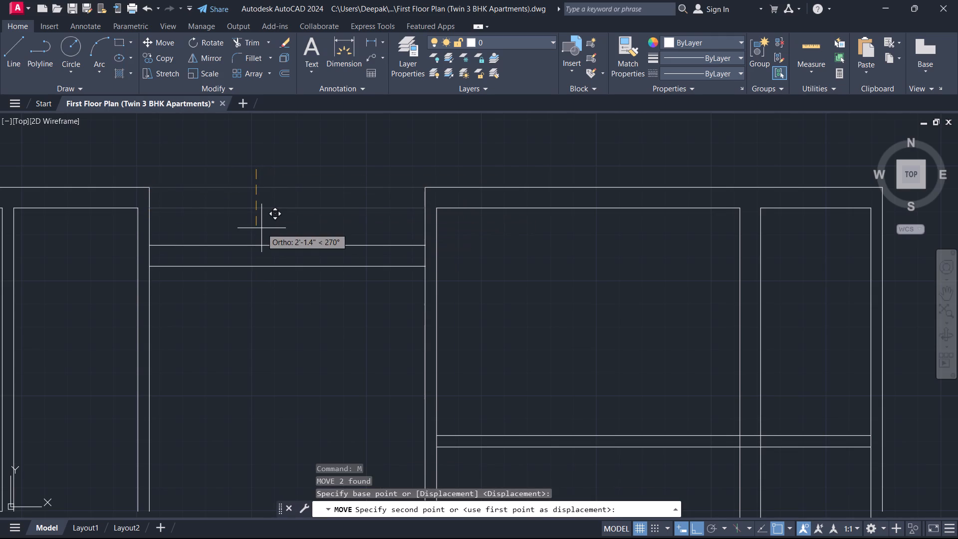
text(2')
key(Return)
key(Escape)
Trim the third room's side wall lines between the two lowered top wall lines at both ends.
scroll(268, 219, down, 1)
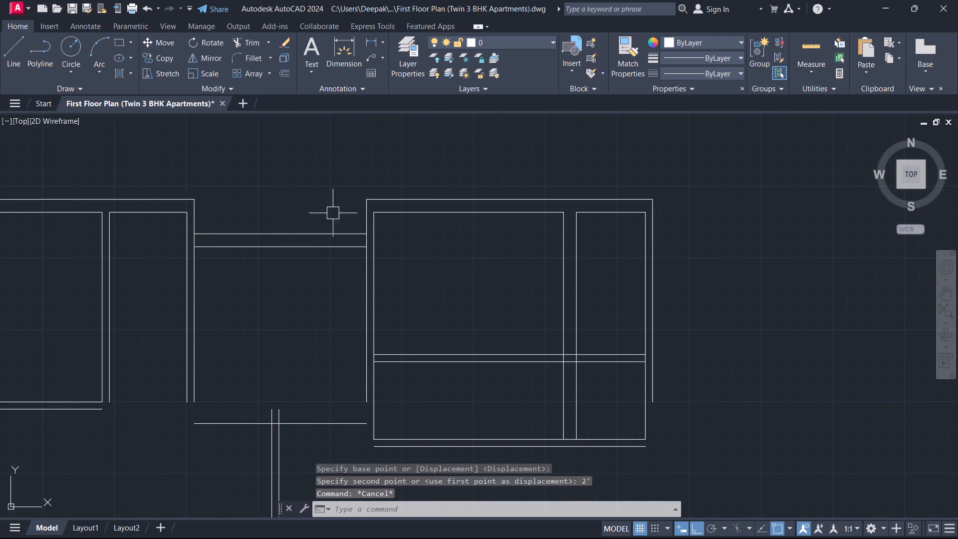
text(tr)
key(space)
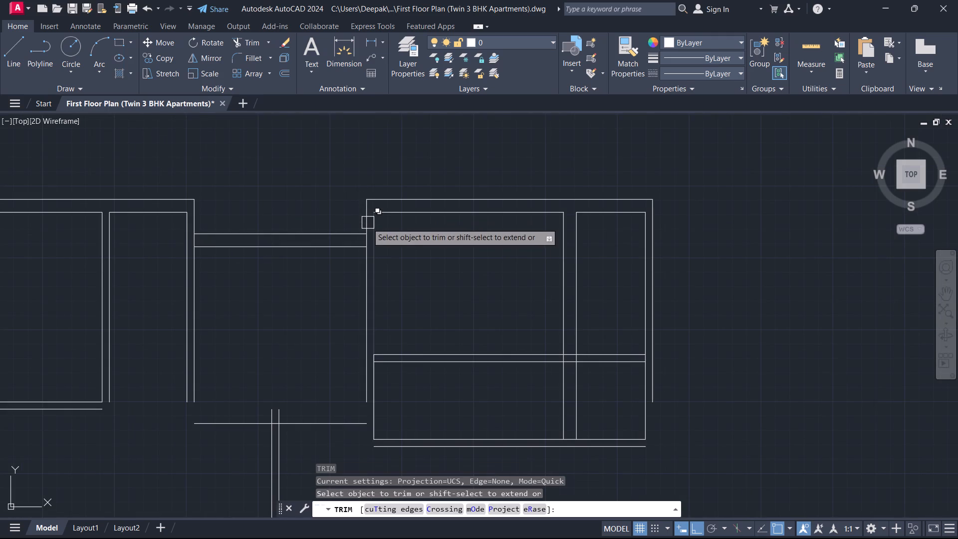
scroll(361, 247, up, 4)
click(381, 217)
click(410, 214)
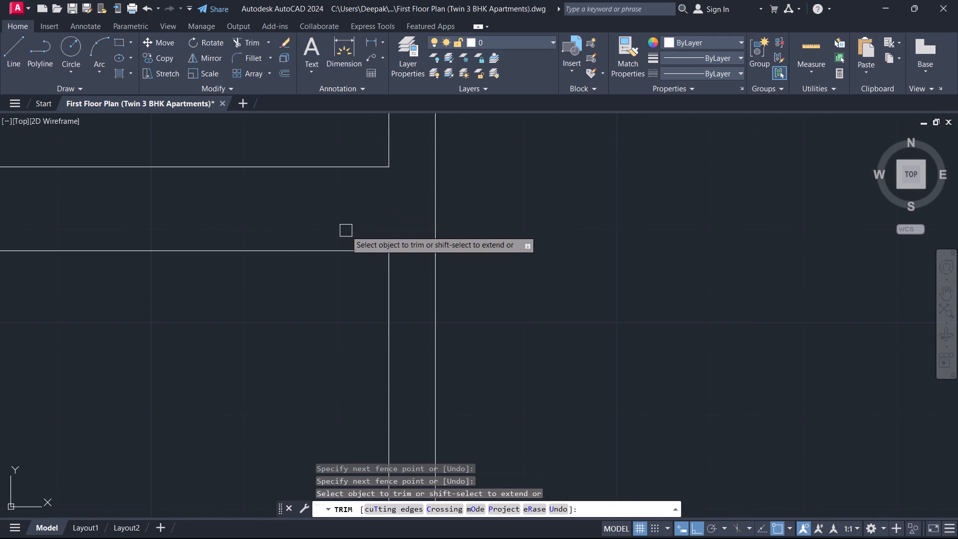
scroll(346, 231, down, 3)
scroll(86, 224, up, 3)
click(79, 227)
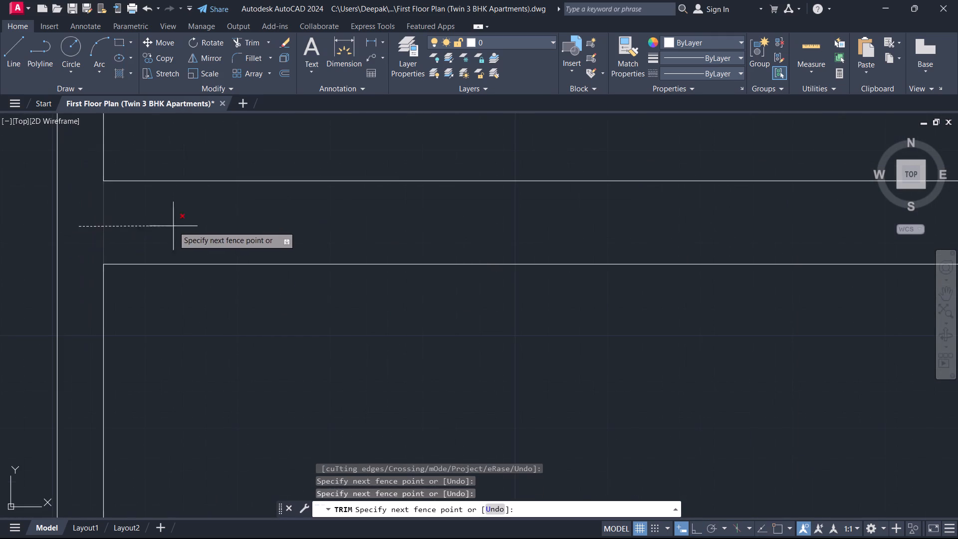
click(173, 226)
key(Escape)
Offset the third room's lowered inner top wall line 12'3" downward.
scroll(180, 229, down, 5)
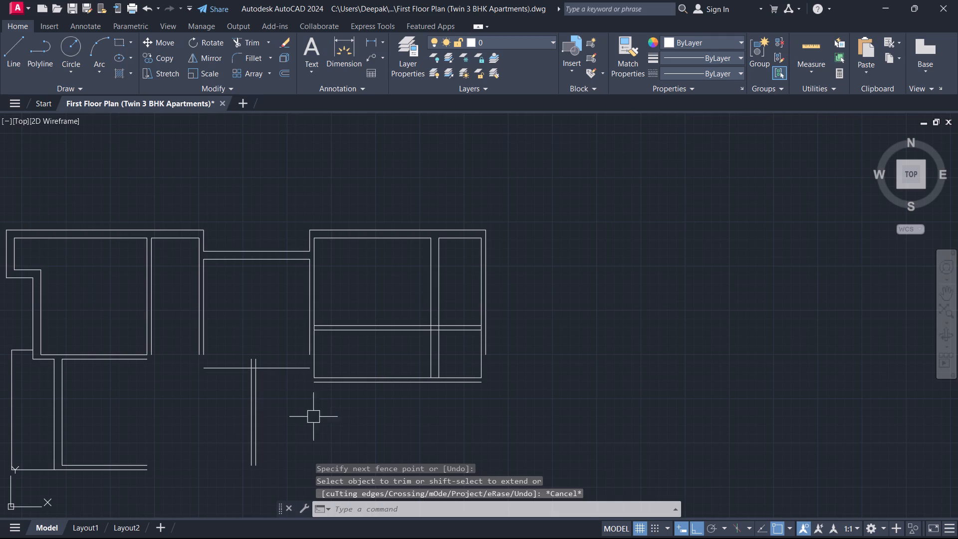
middle_drag(311, 409, 360, 372)
scroll(348, 361, up, 1)
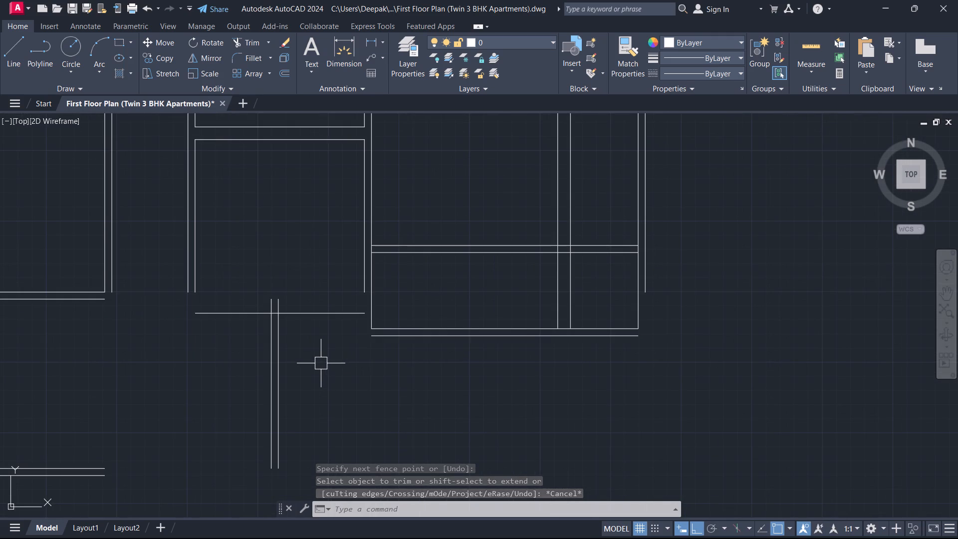
text(o)
key(space)
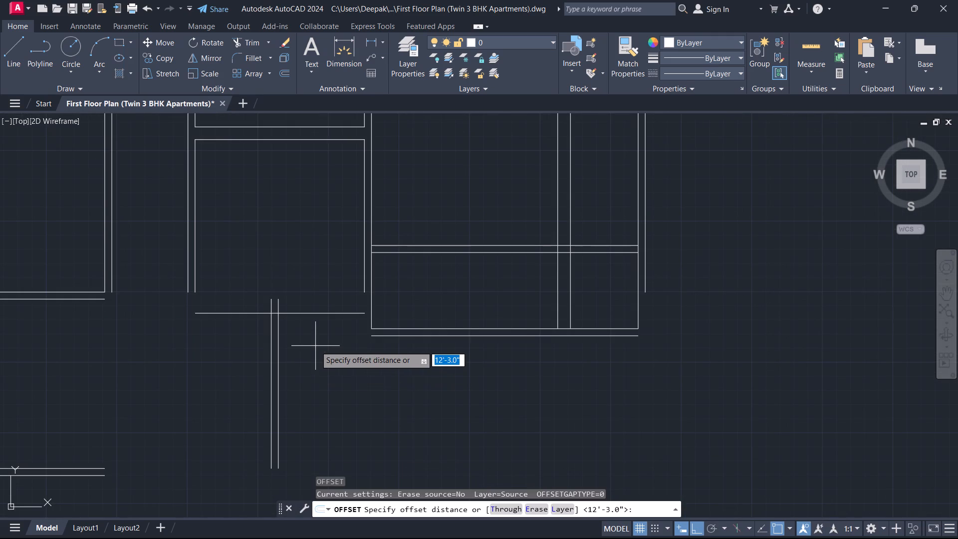
middle_drag(252, 226, 281, 358)
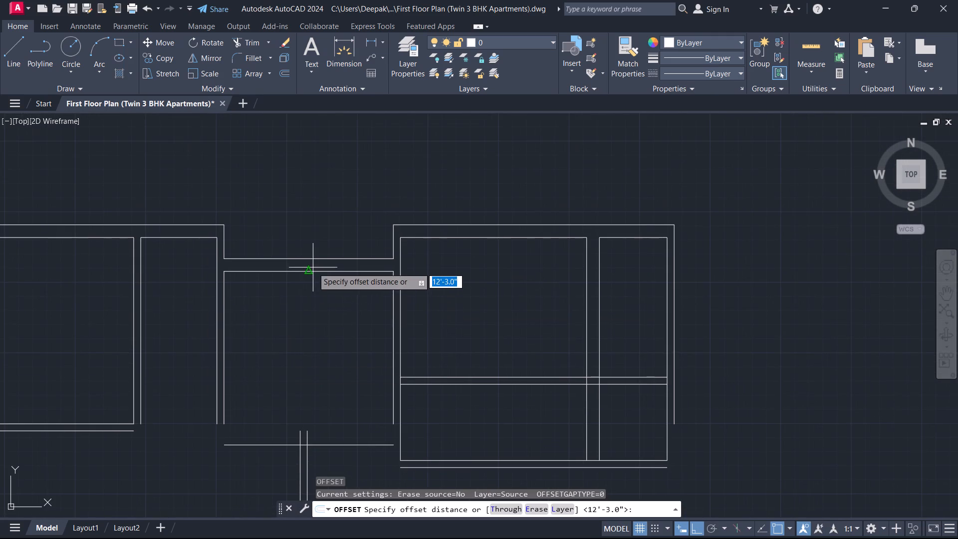
key(space)
click(313, 269)
click(317, 399)
key(Escape)
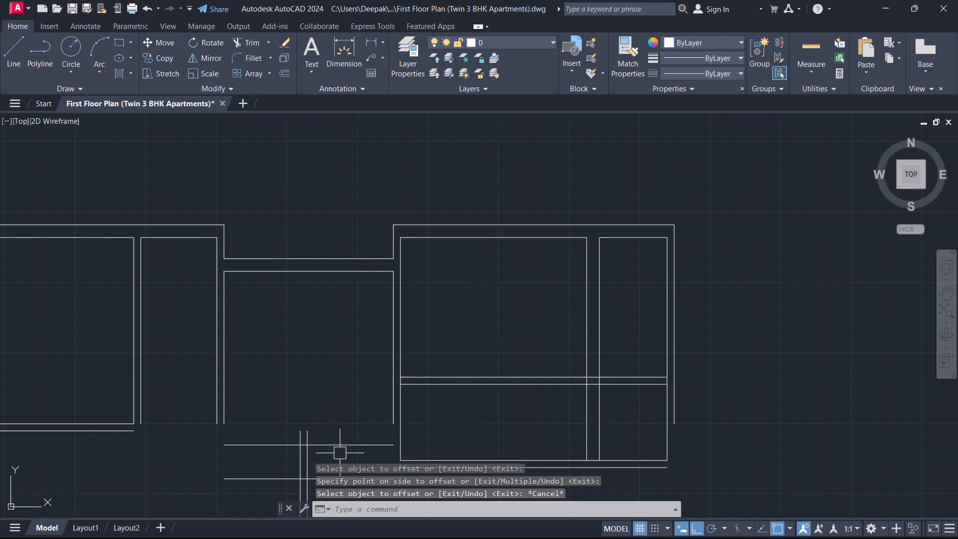
Trim away the old bottom line, the lower room's right wall stubs above the new bottom line, and that line's portion left of the wall.
middle_drag(340, 455, 391, 302)
text(tr)
key(space)
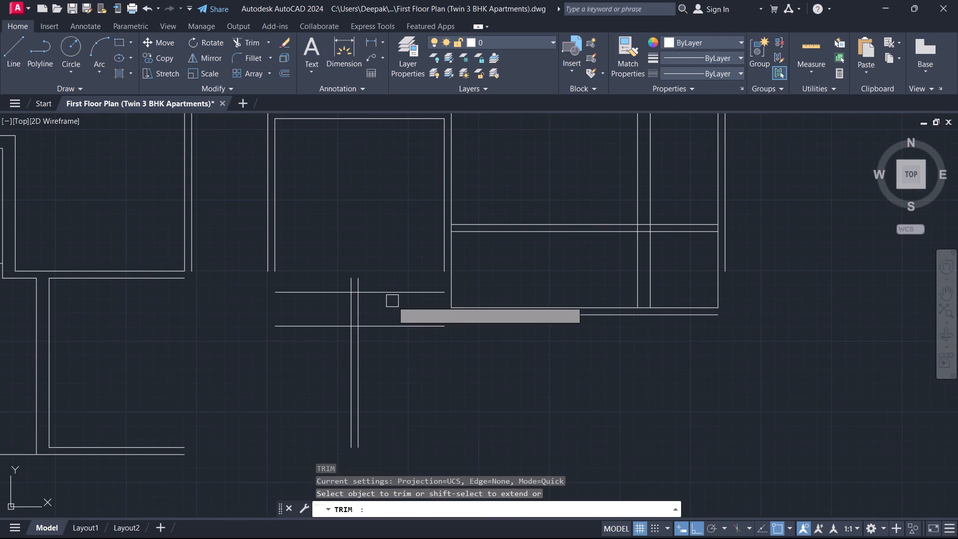
drag(392, 301, 324, 286)
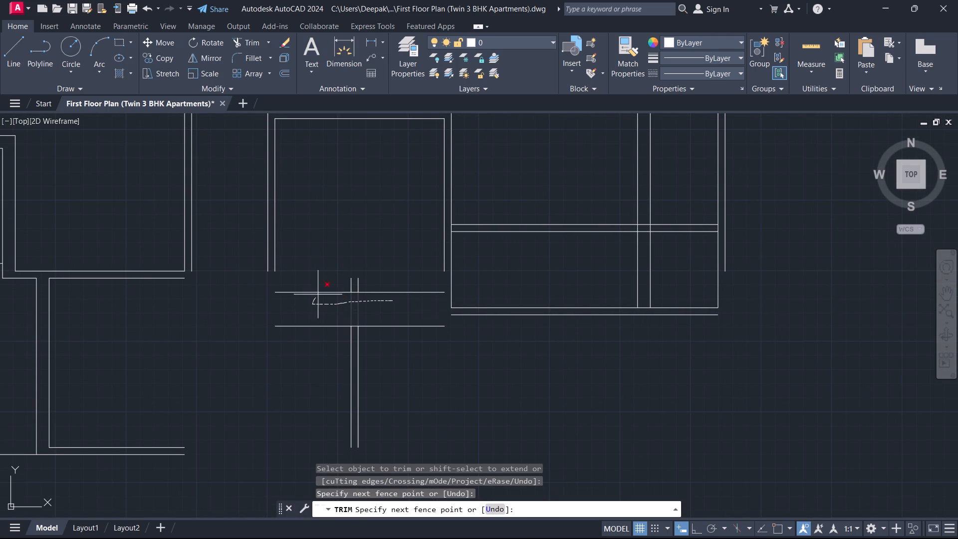
drag(324, 286, 332, 284)
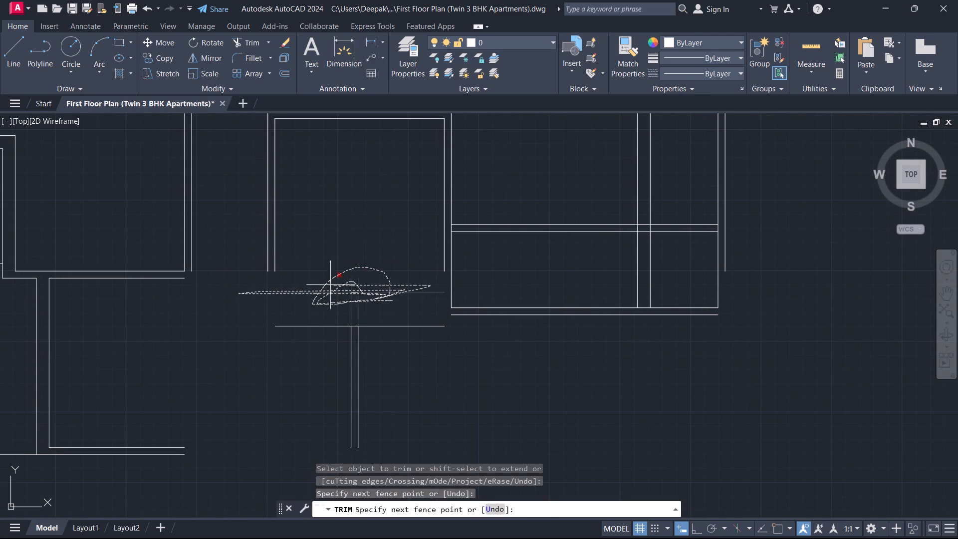
drag(332, 284, 359, 272)
drag(353, 312, 352, 261)
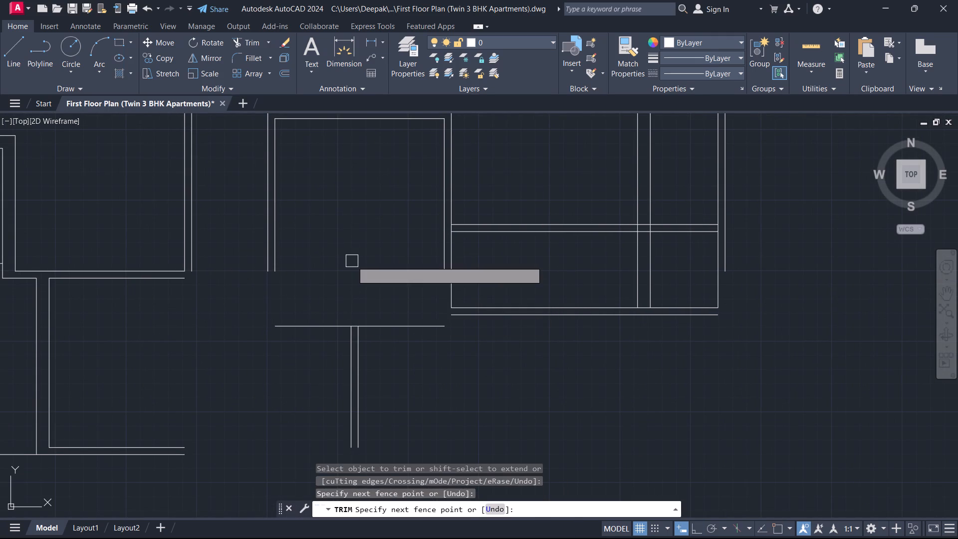
drag(315, 302, 302, 401)
key(Escape)
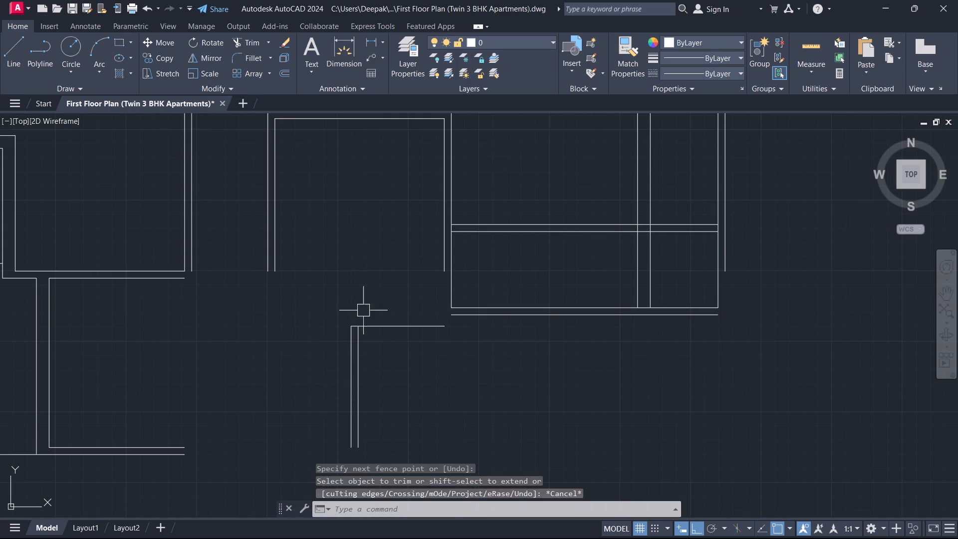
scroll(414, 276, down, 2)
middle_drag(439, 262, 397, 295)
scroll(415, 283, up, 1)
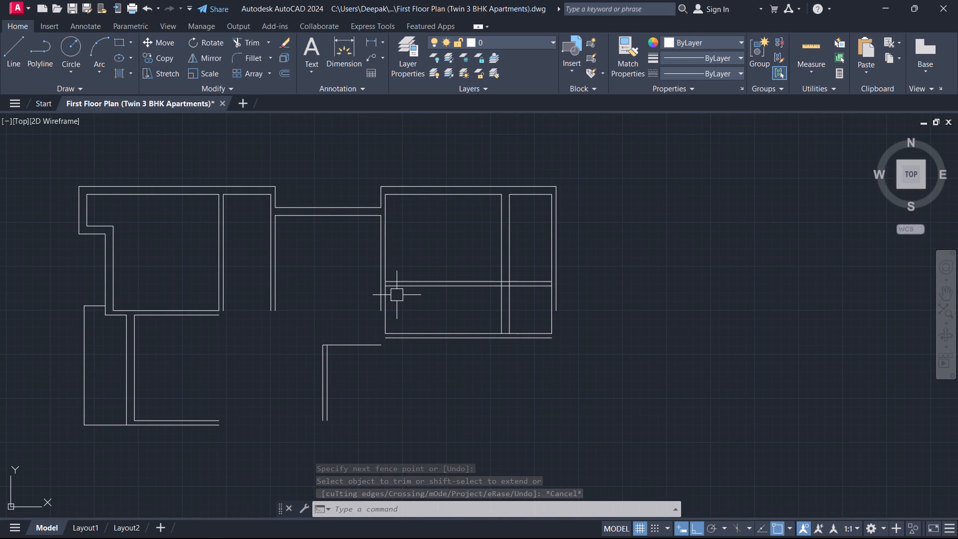
Fillet the third upper room's outer left wall line with its outer bottom wall line to form a square corner.
middle_drag(391, 316, 373, 312)
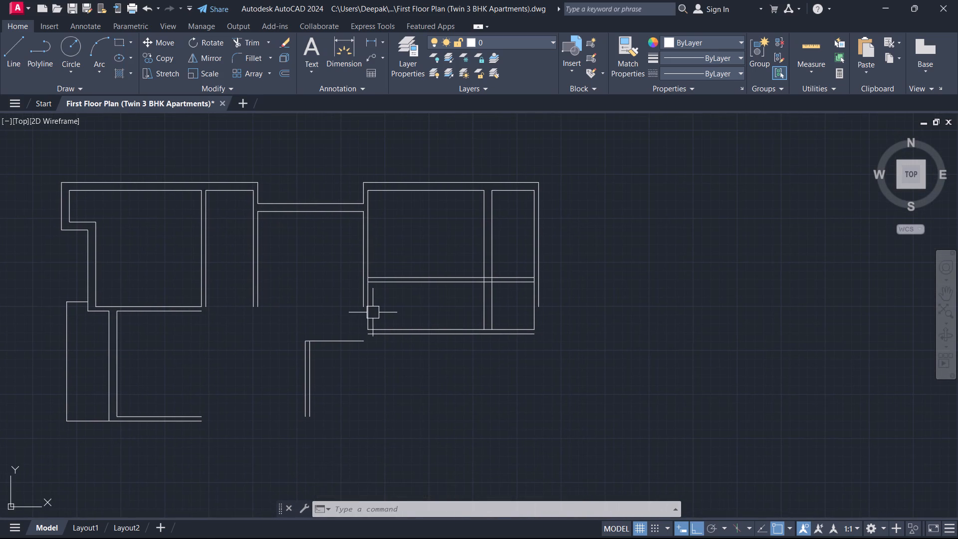
middle_drag(412, 298, 412, 297)
scroll(412, 297, up, 1)
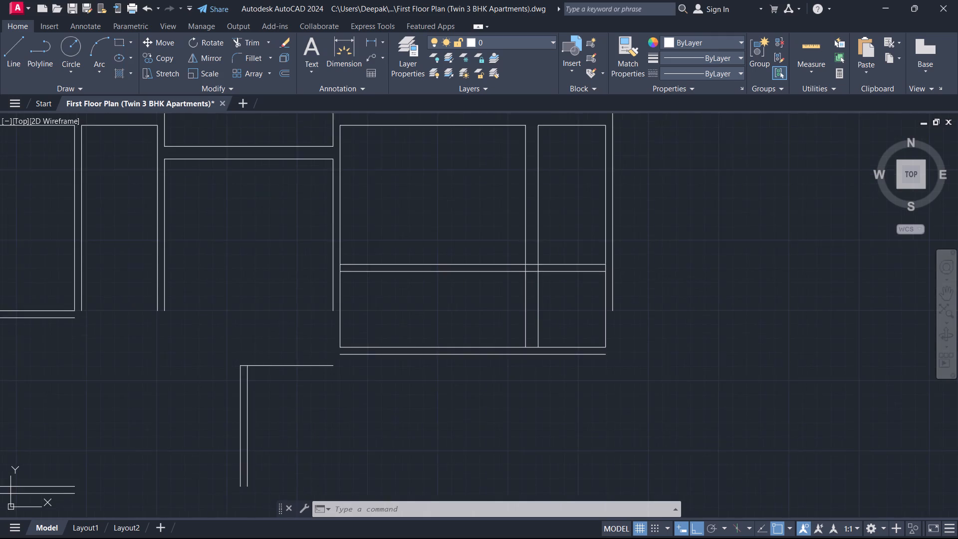
middle_drag(412, 297, 457, 277)
scroll(409, 307, up, 1)
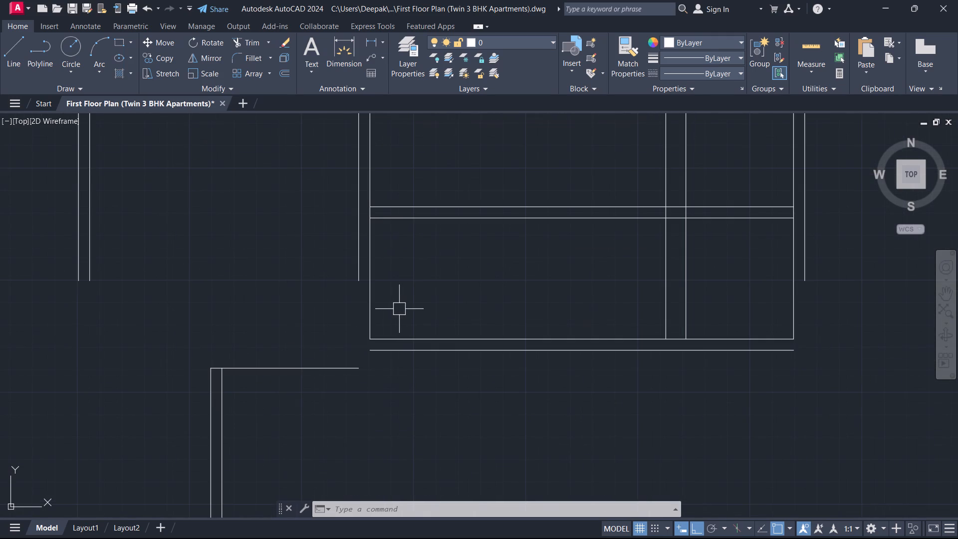
key(f)
key(space)
click(354, 264)
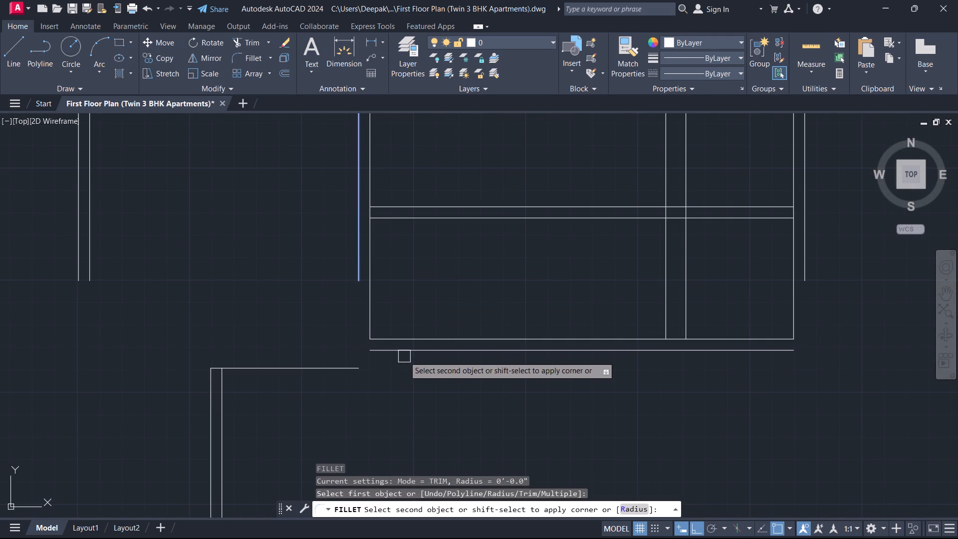
click(403, 355)
key(Escape)
Extend the third room's outer left wall line down to the end of the horizontal line on its lower left.
text(ex)
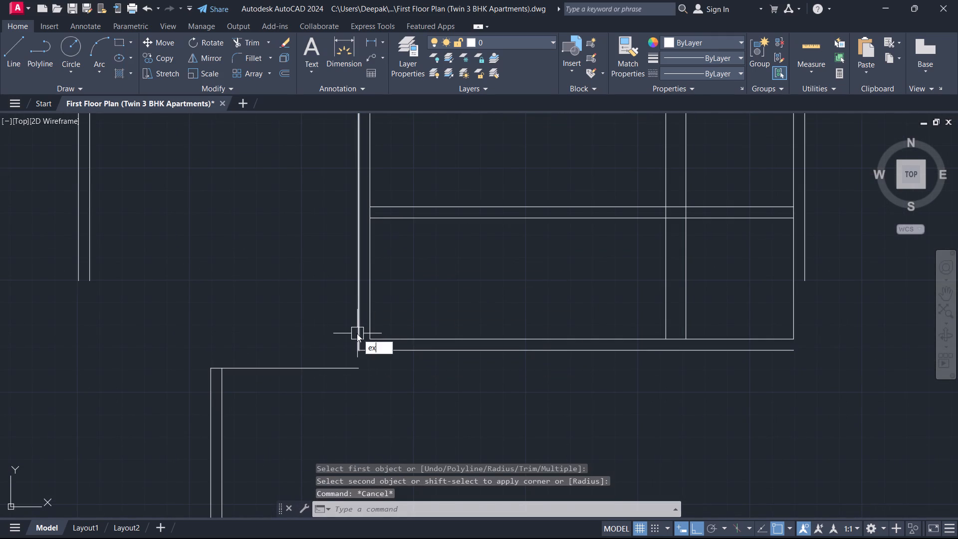
key(space)
click(356, 327)
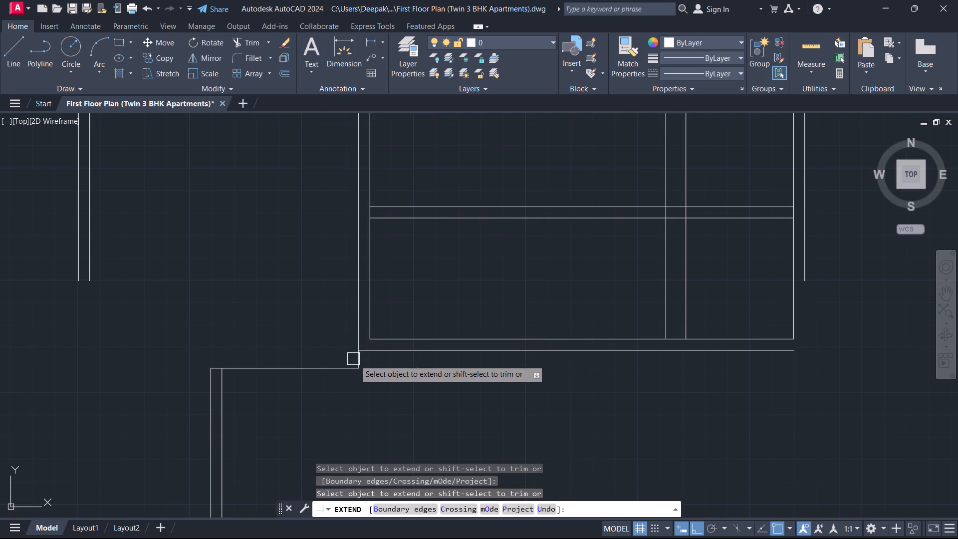
key(Escape)
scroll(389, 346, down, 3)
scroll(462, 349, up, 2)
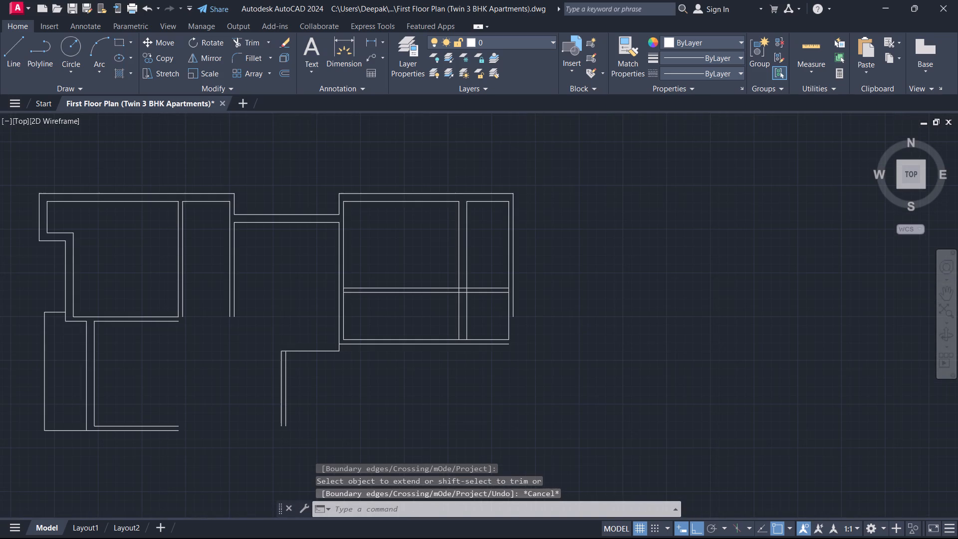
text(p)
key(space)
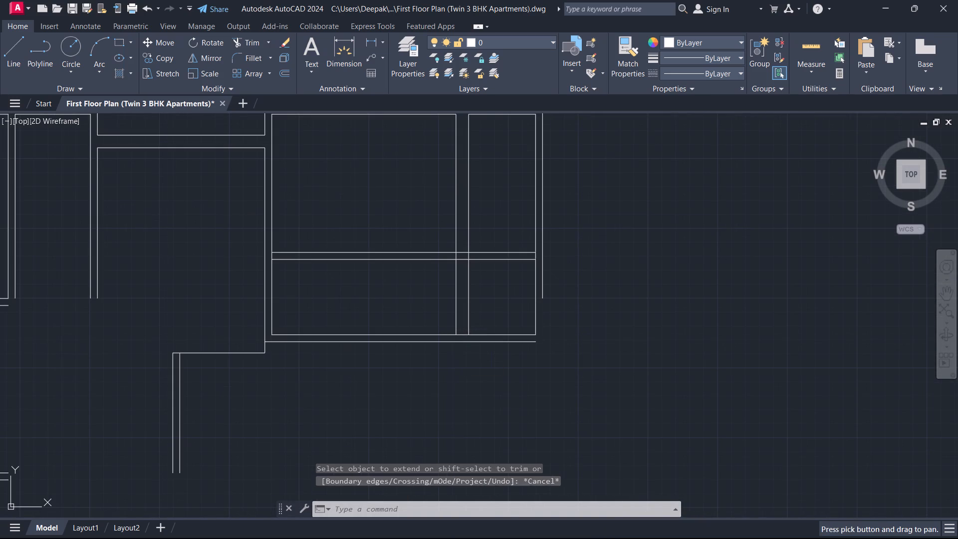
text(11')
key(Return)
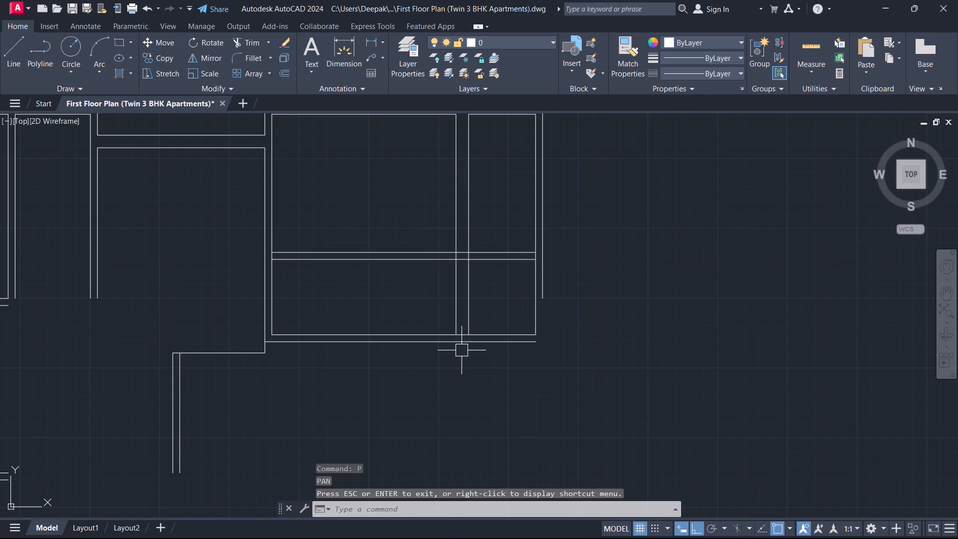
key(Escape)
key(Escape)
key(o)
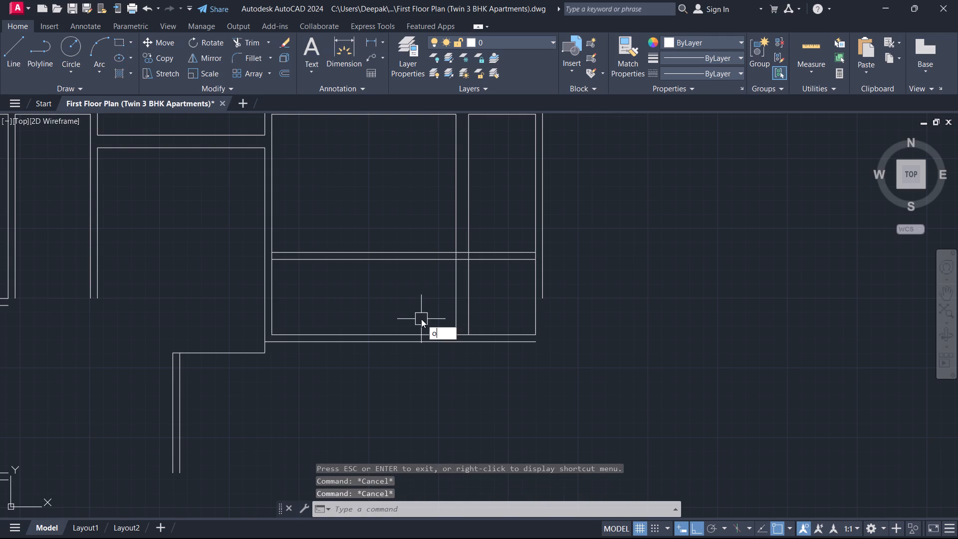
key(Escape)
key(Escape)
Offset the third room's outer bottom wall line 11' downward.
text(o)
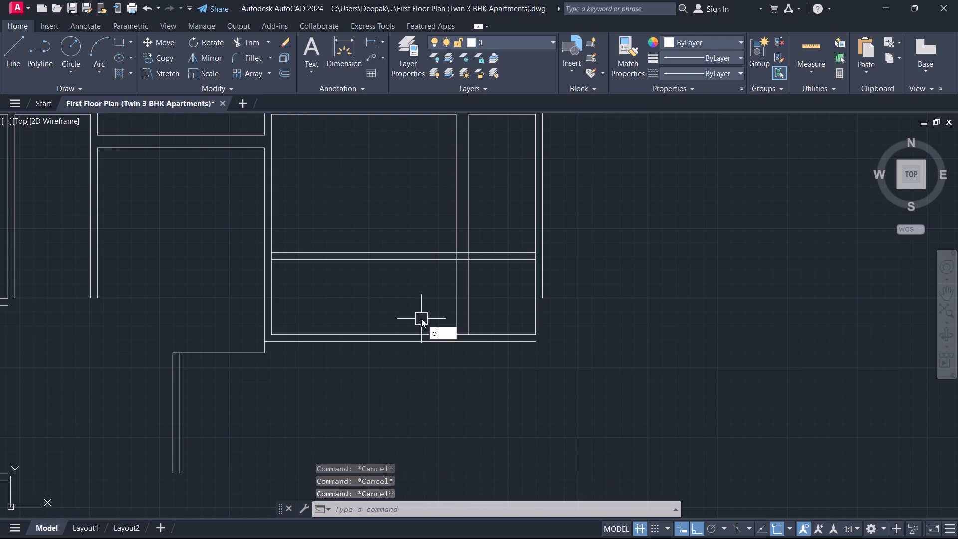
key(space)
text(11)
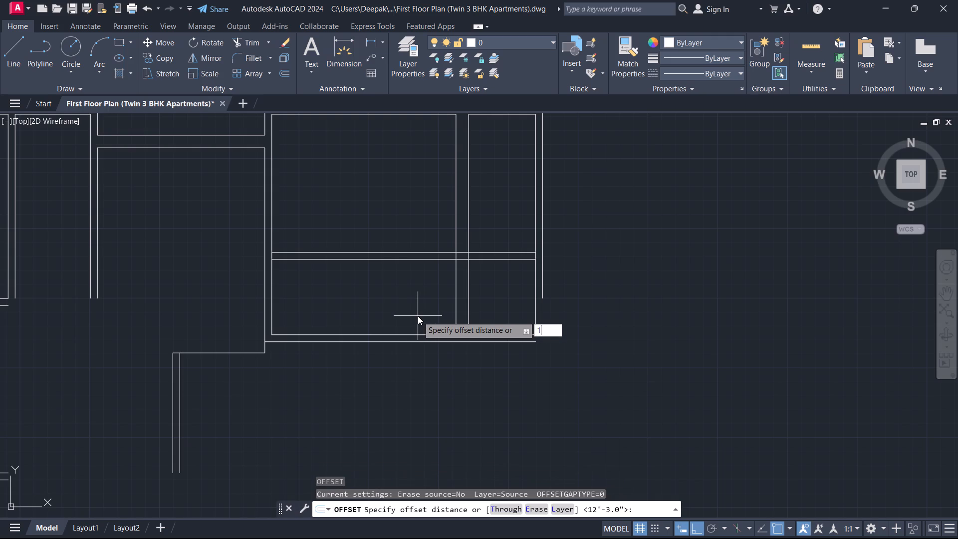
key(apostrophe)
key(Return)
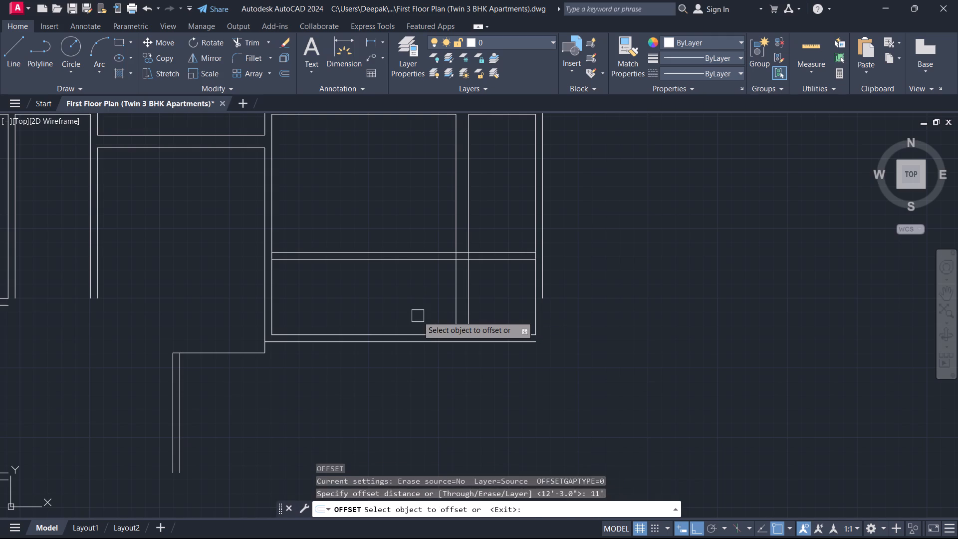
click(428, 344)
click(437, 404)
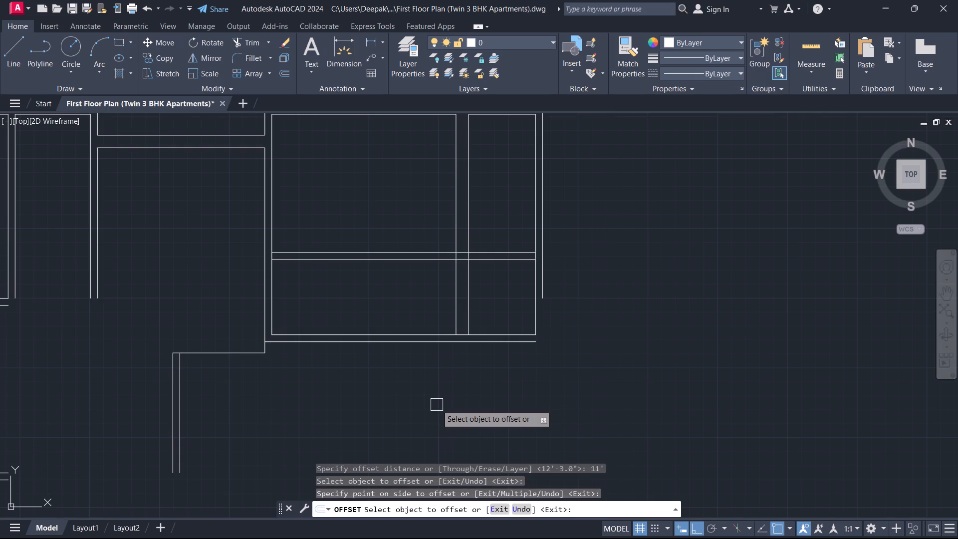
scroll(437, 405, down, 2)
middle_drag(391, 389, 368, 284)
key(Escape)
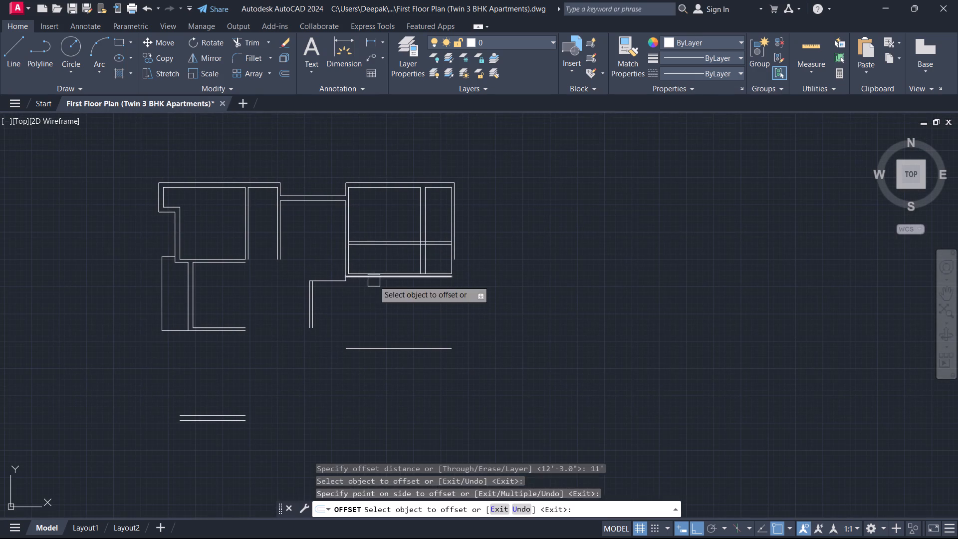
Offset the new lower horizontal line 9" downward to give the bottom wall its thickness.
text(o)
key(space)
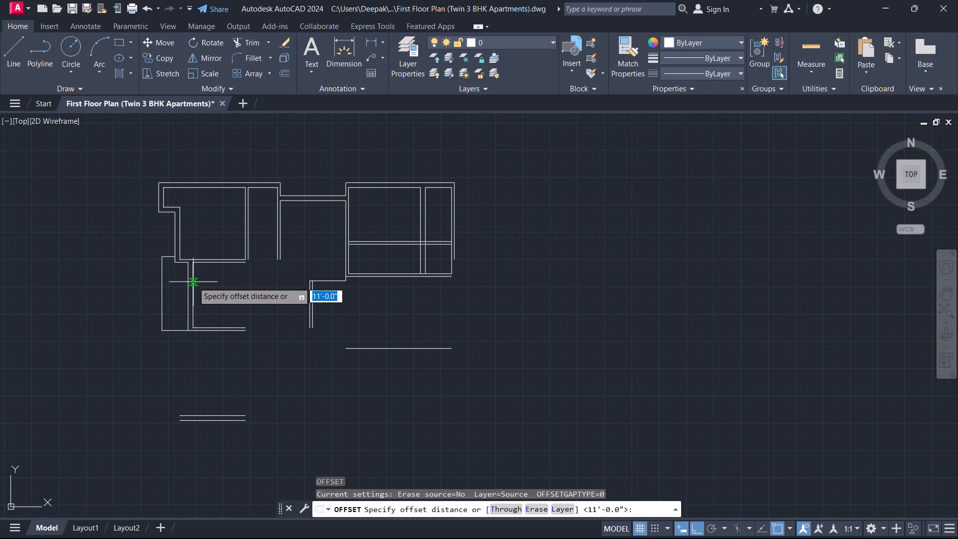
key(9)
key(Return)
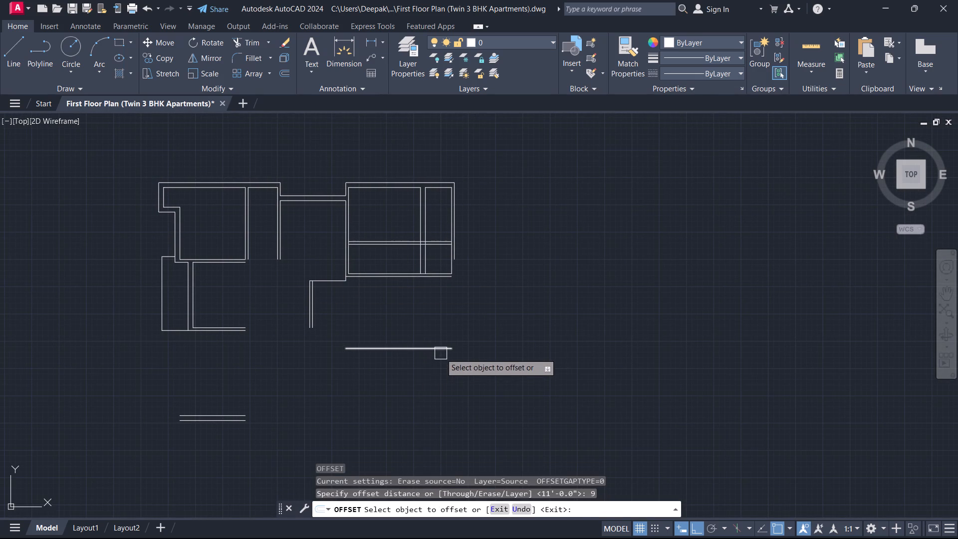
click(441, 352)
click(438, 373)
key(Escape)
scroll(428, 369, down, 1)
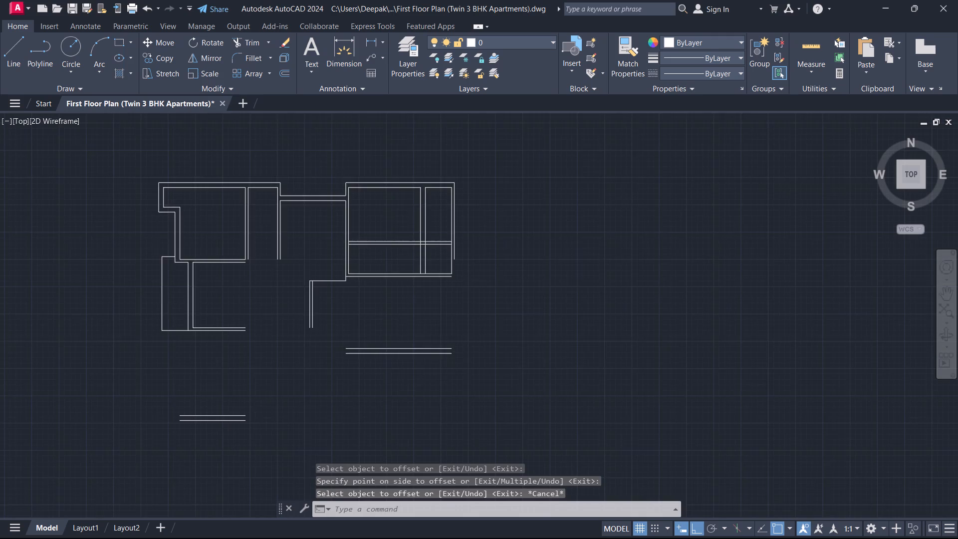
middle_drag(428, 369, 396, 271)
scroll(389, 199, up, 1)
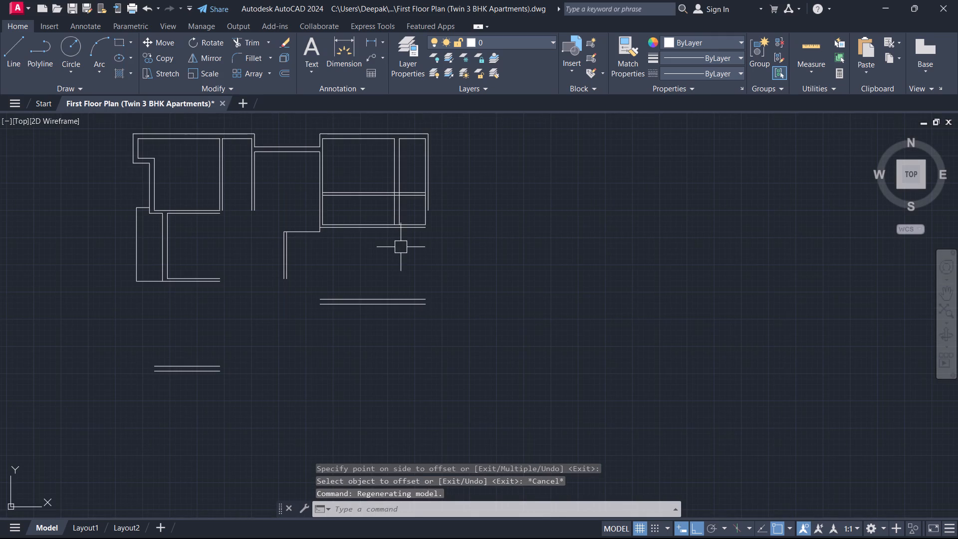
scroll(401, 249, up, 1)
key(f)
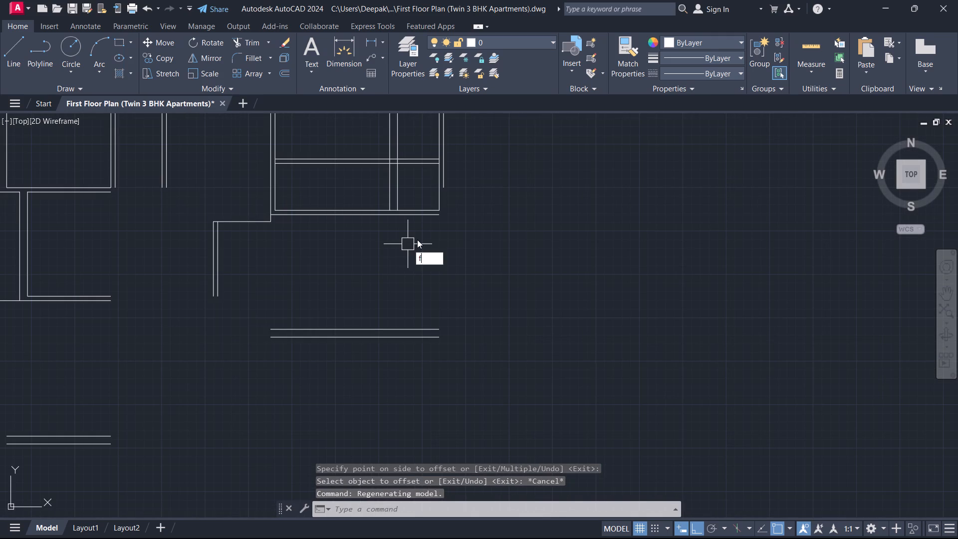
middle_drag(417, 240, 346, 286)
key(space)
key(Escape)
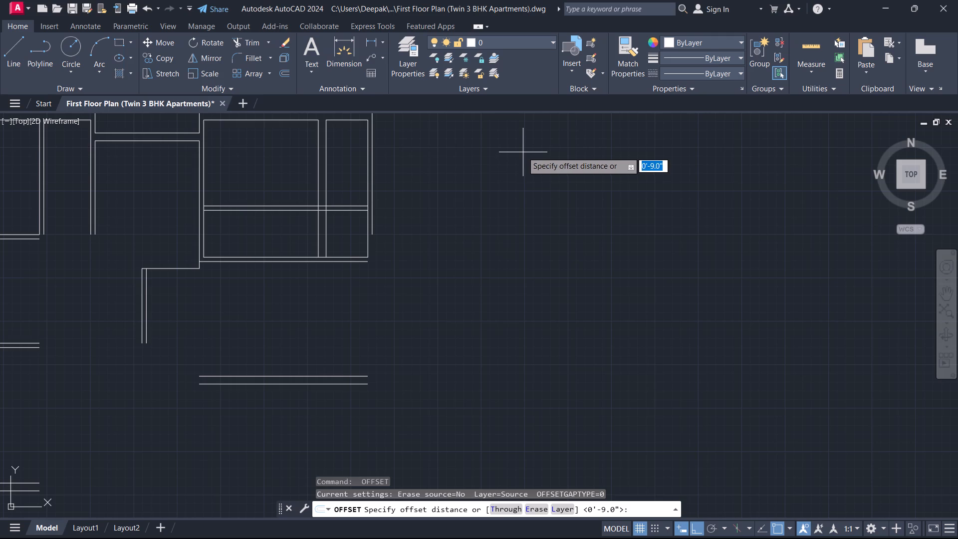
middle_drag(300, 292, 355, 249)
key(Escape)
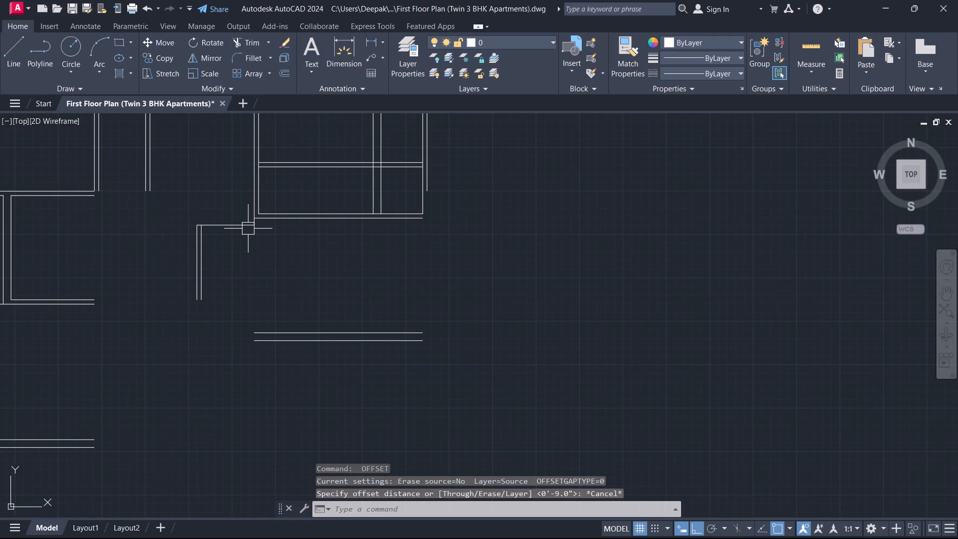
Fillet the third room's outer left wall line with the lower of the two new bottom wall lines.
key(f)
key(space)
scroll(230, 196, up, 2)
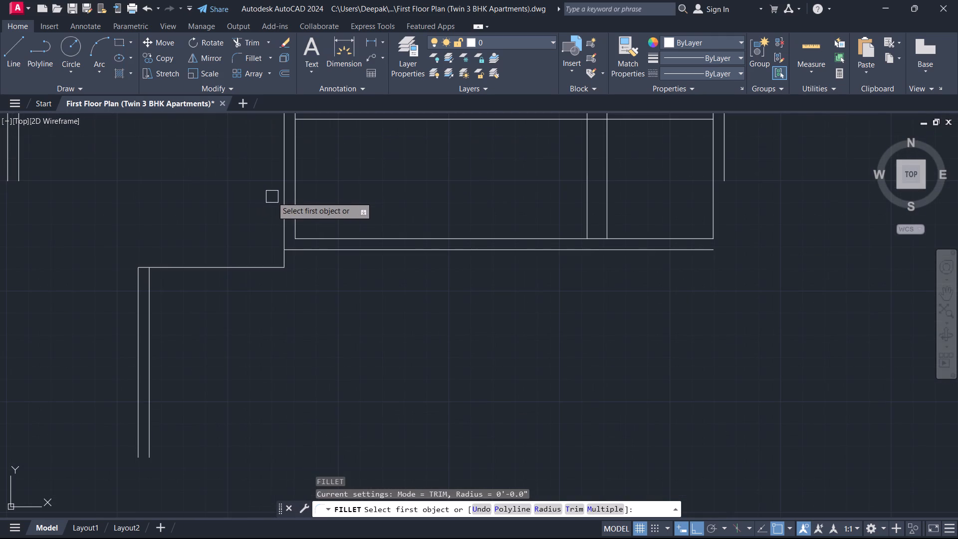
click(287, 188)
middle_drag(310, 304, 306, 43)
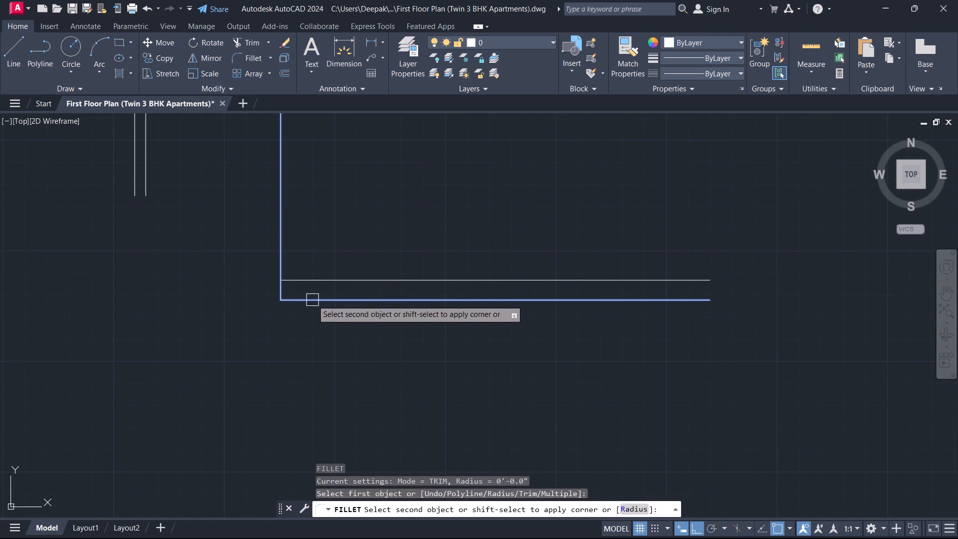
click(312, 300)
key(Escape)
Fillet the third room's inner left wall line with the upper of the two new bottom wall lines.
scroll(364, 221, down, 2)
middle_drag(363, 219, 338, 393)
key(space)
scroll(310, 284, up, 3)
click(309, 279)
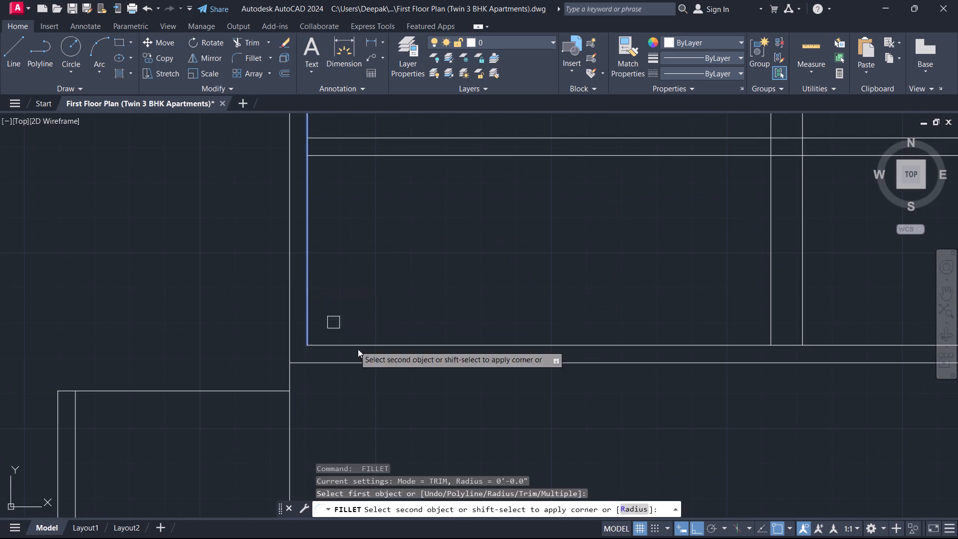
scroll(404, 387, down, 2)
middle_drag(402, 394, 399, 133)
scroll(387, 189, up, 1)
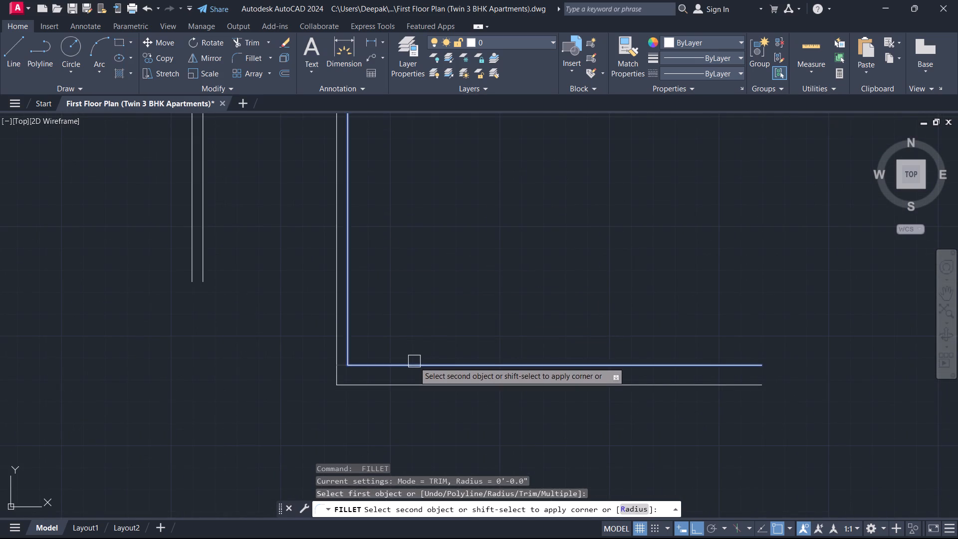
click(414, 362)
key(Escape)
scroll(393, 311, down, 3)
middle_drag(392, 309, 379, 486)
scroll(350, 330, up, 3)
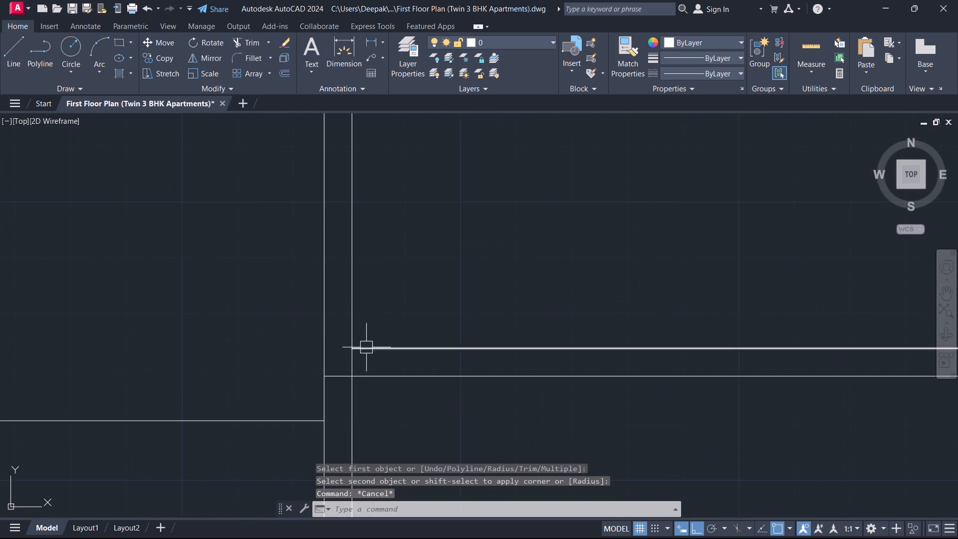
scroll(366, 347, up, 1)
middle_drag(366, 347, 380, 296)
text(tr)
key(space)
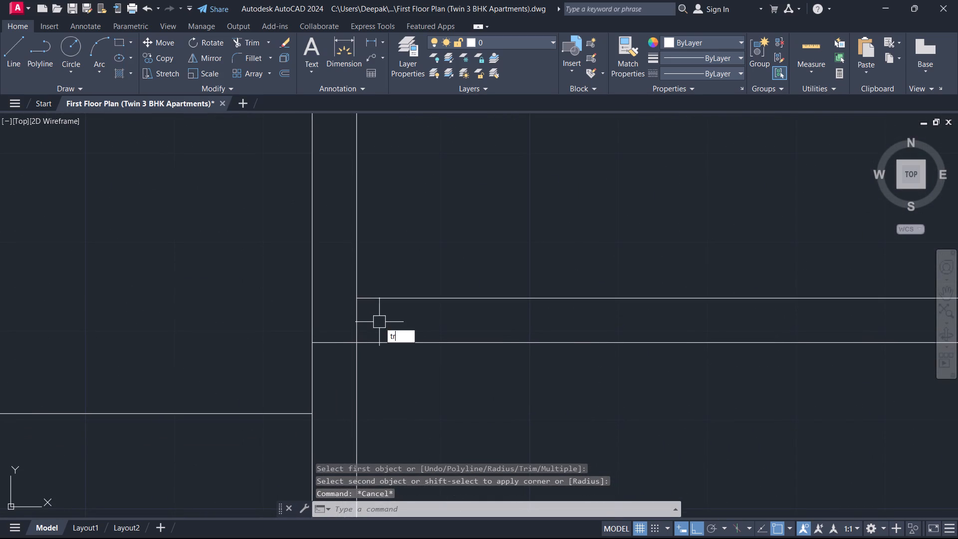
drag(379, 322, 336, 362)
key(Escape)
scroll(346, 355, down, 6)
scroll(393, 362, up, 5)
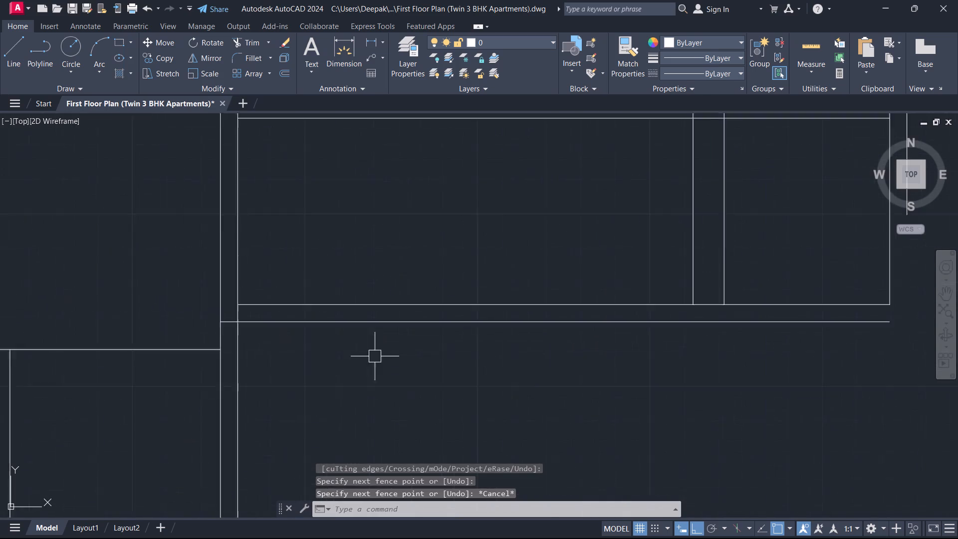
Trim the overlapping line pieces where the left wall meets the double horizontal wall above the new lower room.
key(space)
middle_drag(121, 254, 319, 243)
drag(254, 238, 242, 245)
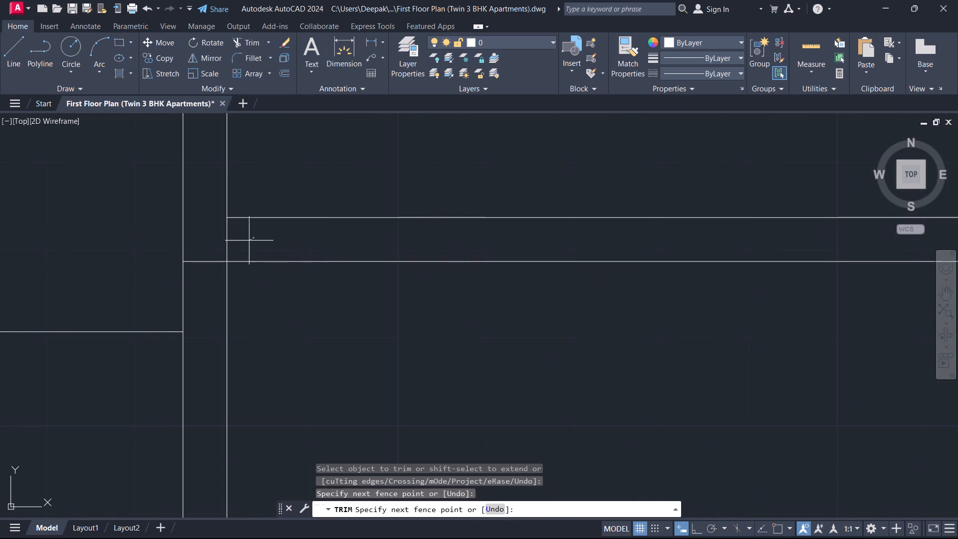
drag(242, 245, 201, 273)
click(201, 273)
key(Escape)
Offset the new lower room's inner left wall line 13' to the right.
scroll(201, 273, down, 3)
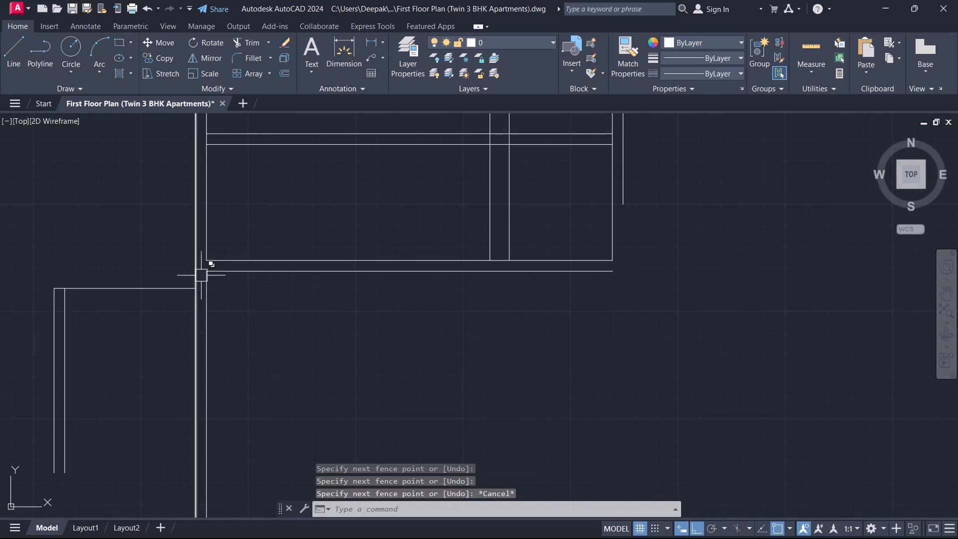
middle_drag(248, 313, 277, 162)
scroll(280, 156, down, 1)
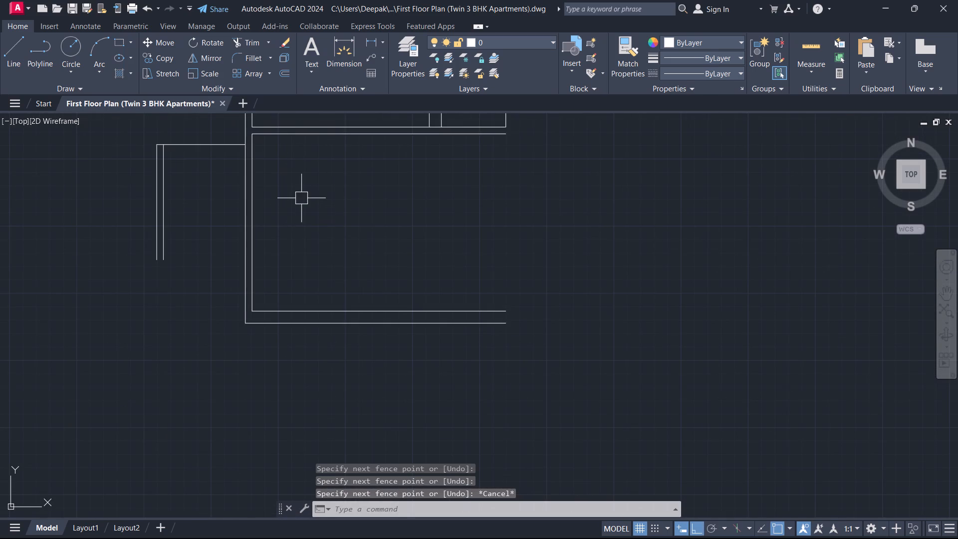
key(o)
key(space)
text(1)
text(3')
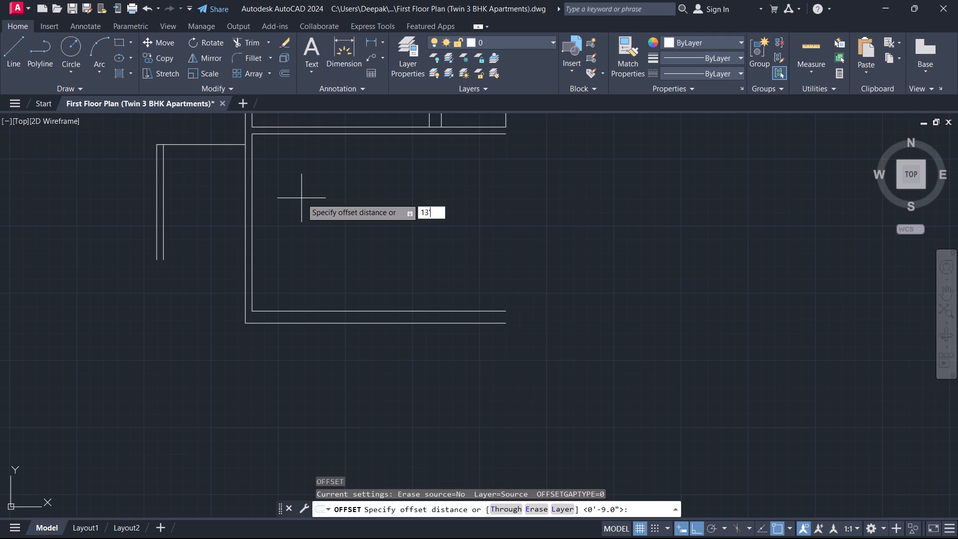
key(Return)
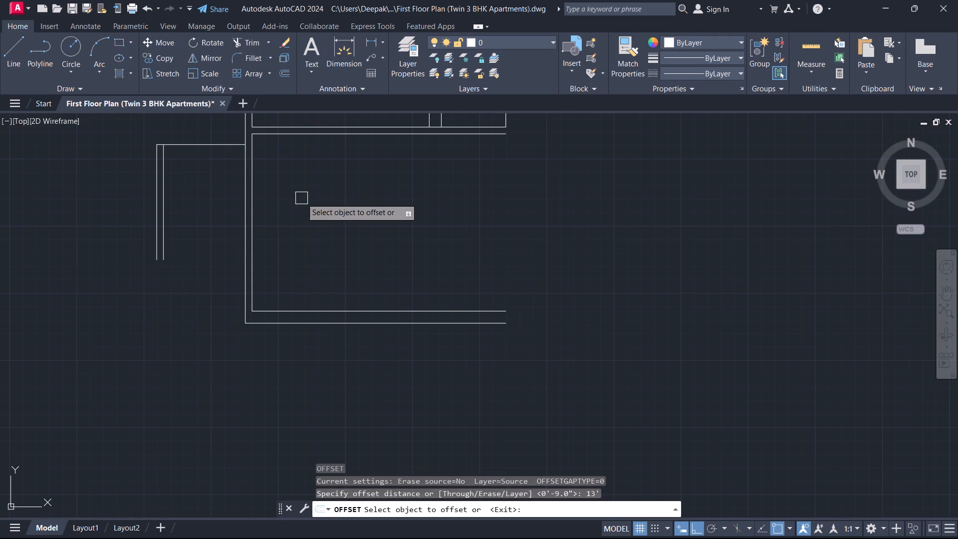
click(256, 223)
click(330, 222)
key(Escape)
Offset the new vertical line 9" to the right to give the lower room's right wall its thickness.
text(o)
key(space)
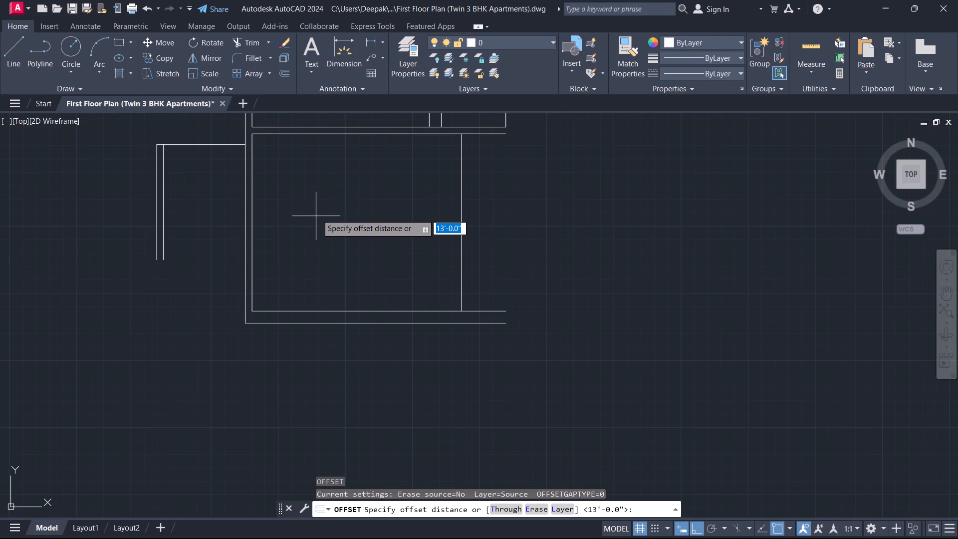
middle_drag(343, 191, 363, 239)
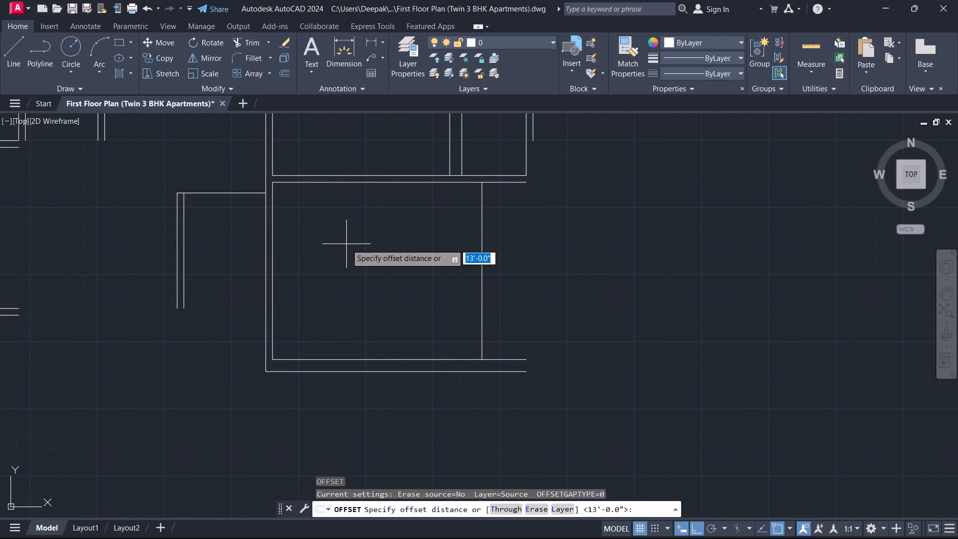
key(9)
key(space)
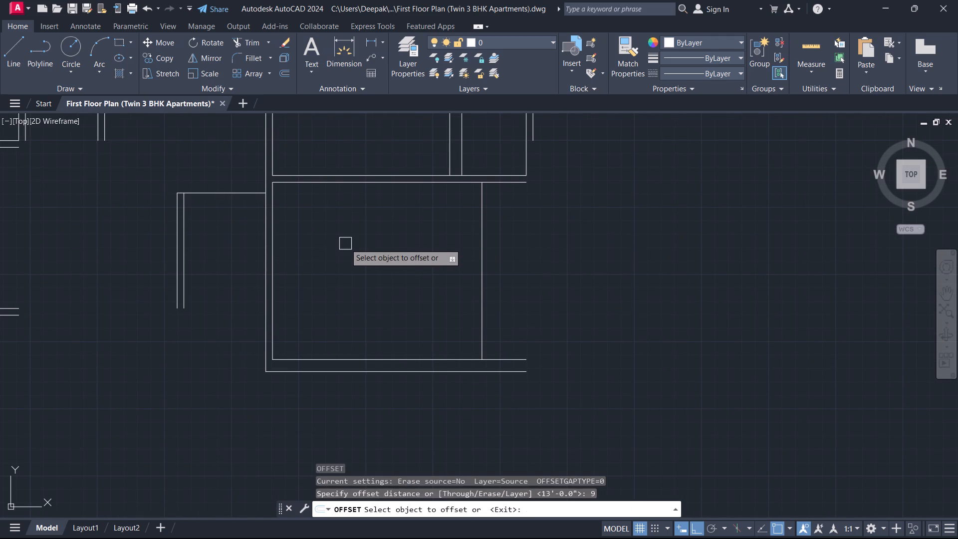
click(478, 269)
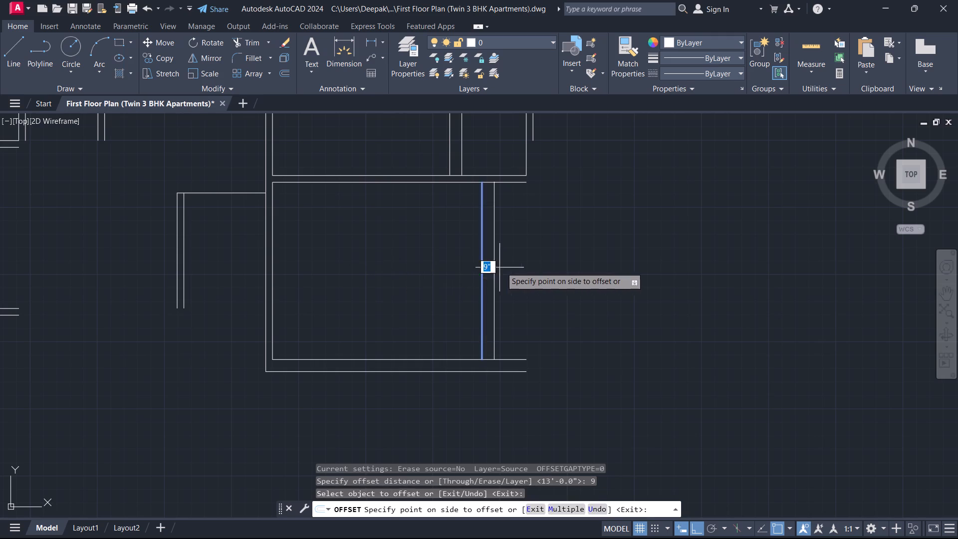
click(502, 267)
key(Escape)
Trim the horizontal wall line piece between the two new vertical lines at the top of the lower room.
scroll(493, 184, up, 2)
key(t)
key(r)
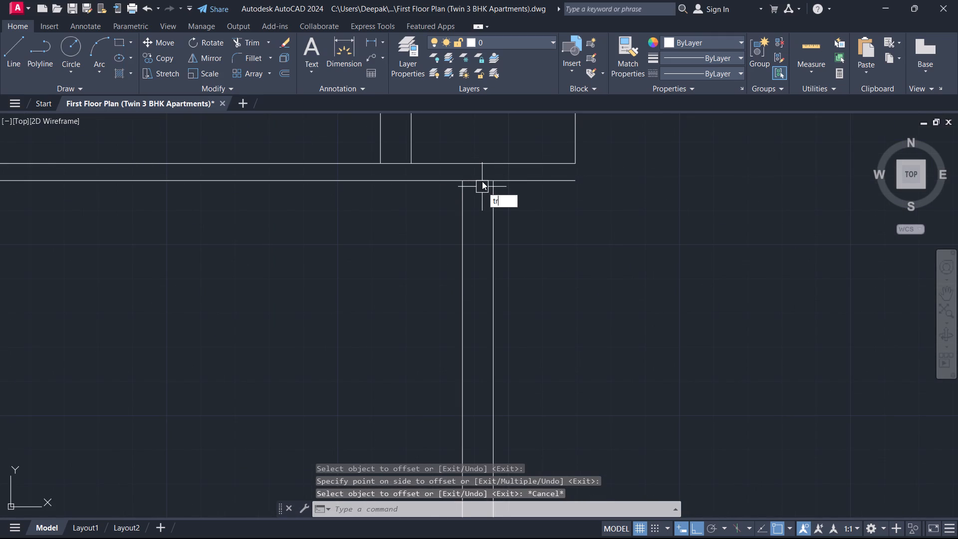
key(space)
key(Escape)
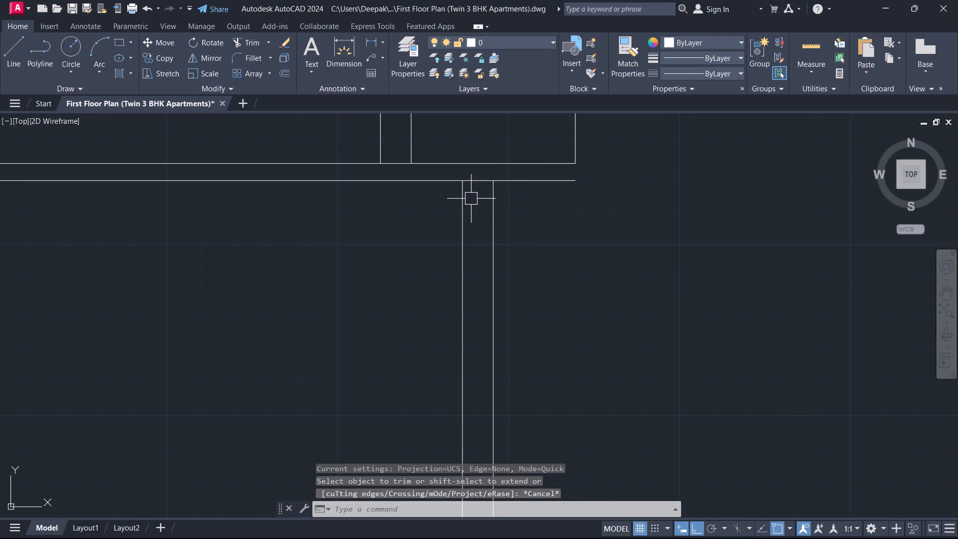
text(tr)
key(space)
click(470, 199)
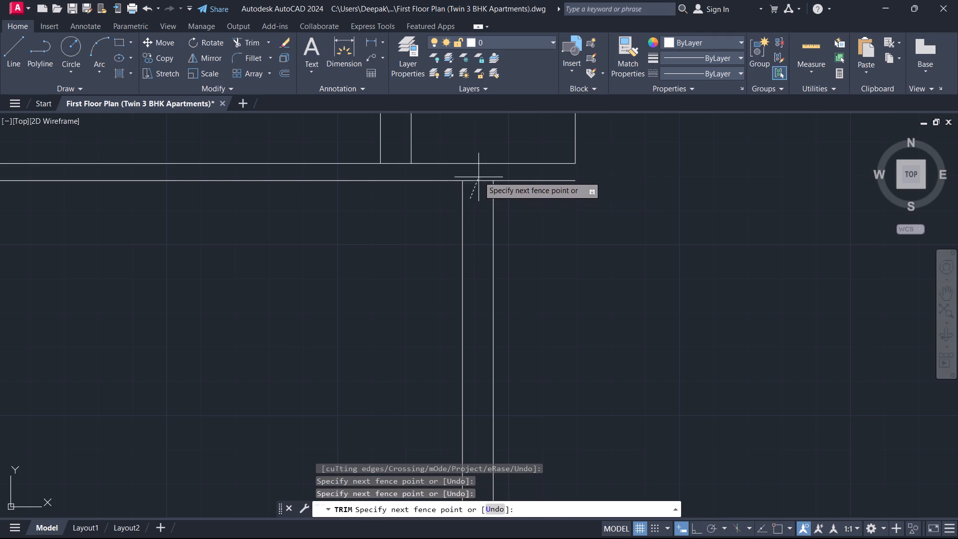
click(479, 167)
key(Escape)
Fillet the upper room's outer right wall line with the lower bottom wall line of the new room.
scroll(513, 189, down, 3)
middle_drag(560, 175, 564, 187)
scroll(561, 174, up, 1)
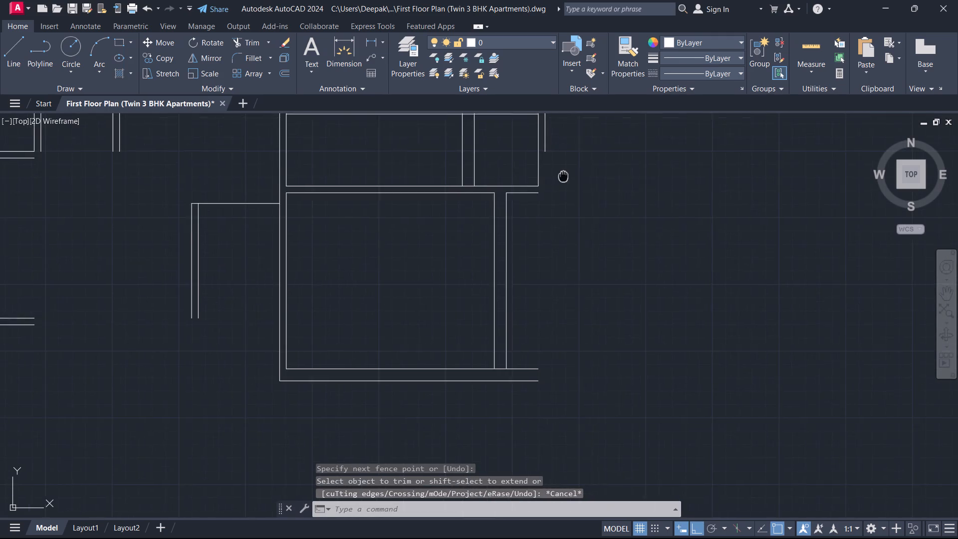
middle_drag(564, 187, 556, 223)
text(ex)
key(space)
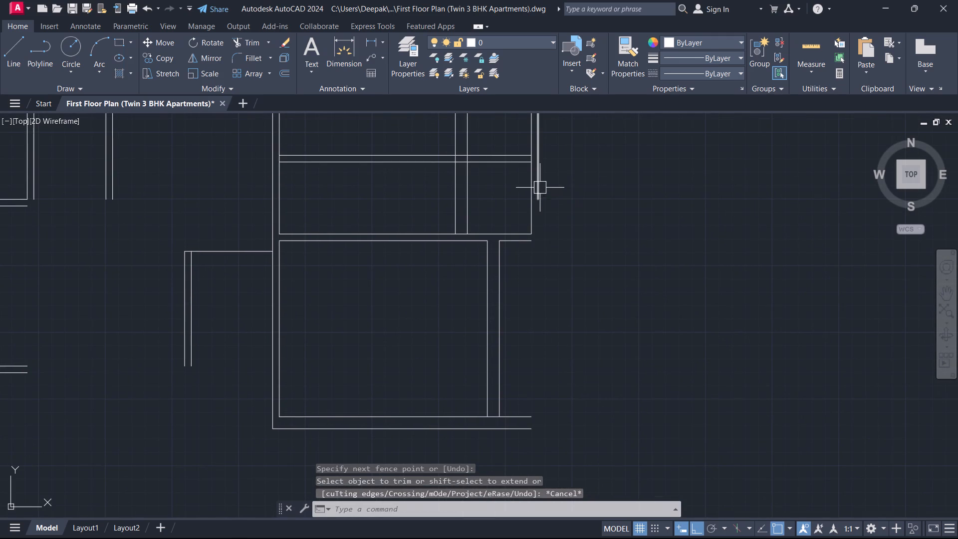
key(Escape)
text(f)
key(space)
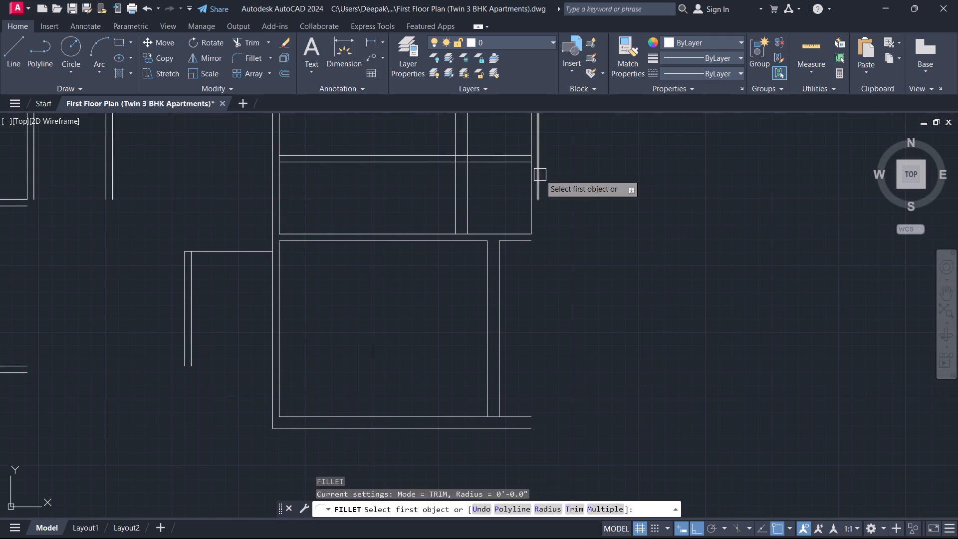
click(540, 175)
click(519, 433)
key(Escape)
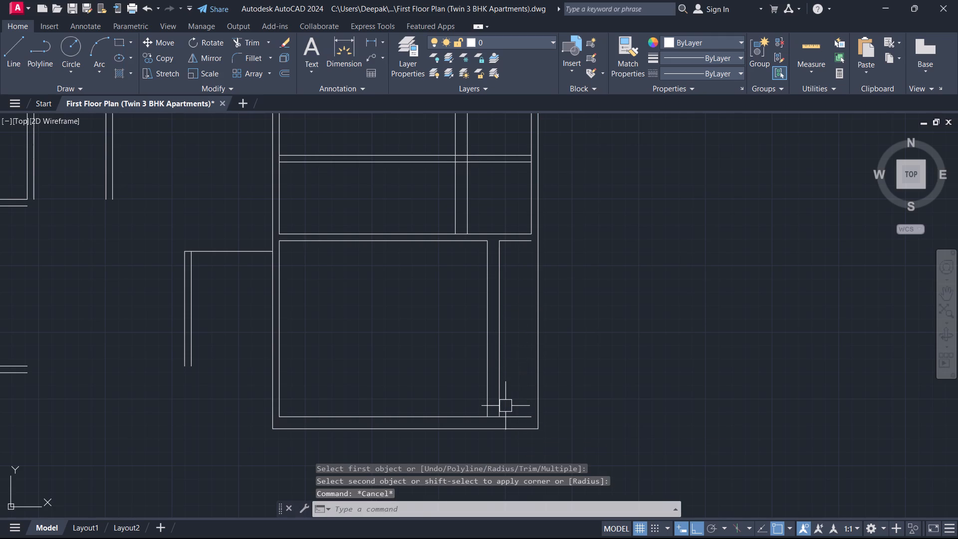
key(e)
key(Escape)
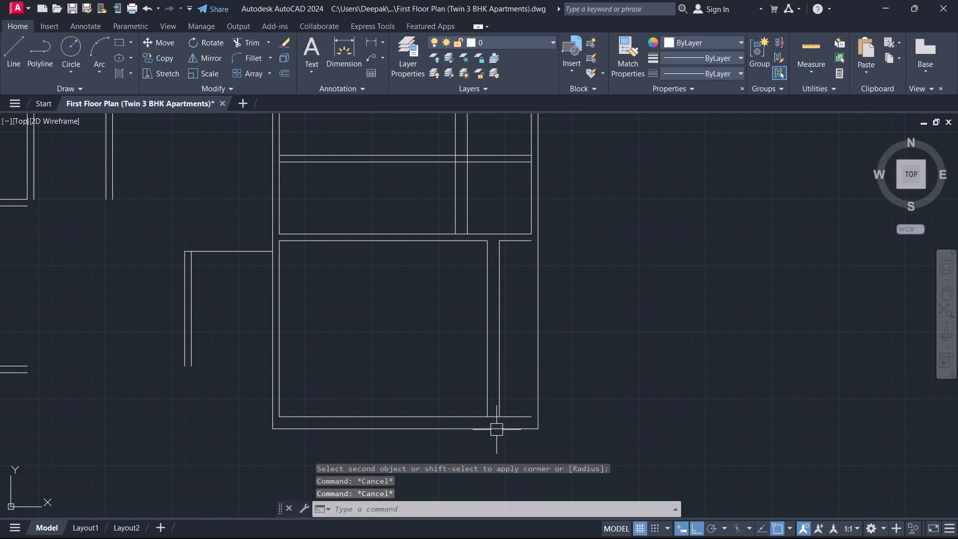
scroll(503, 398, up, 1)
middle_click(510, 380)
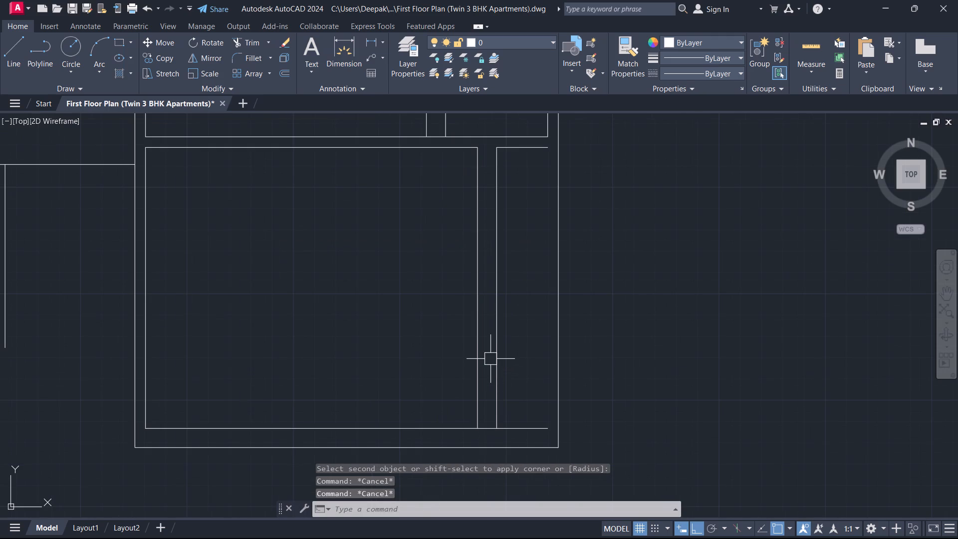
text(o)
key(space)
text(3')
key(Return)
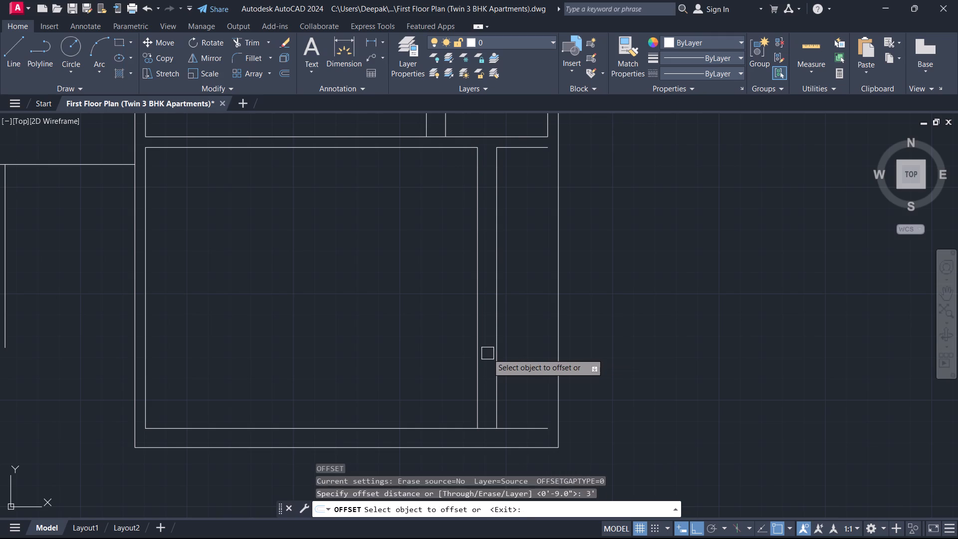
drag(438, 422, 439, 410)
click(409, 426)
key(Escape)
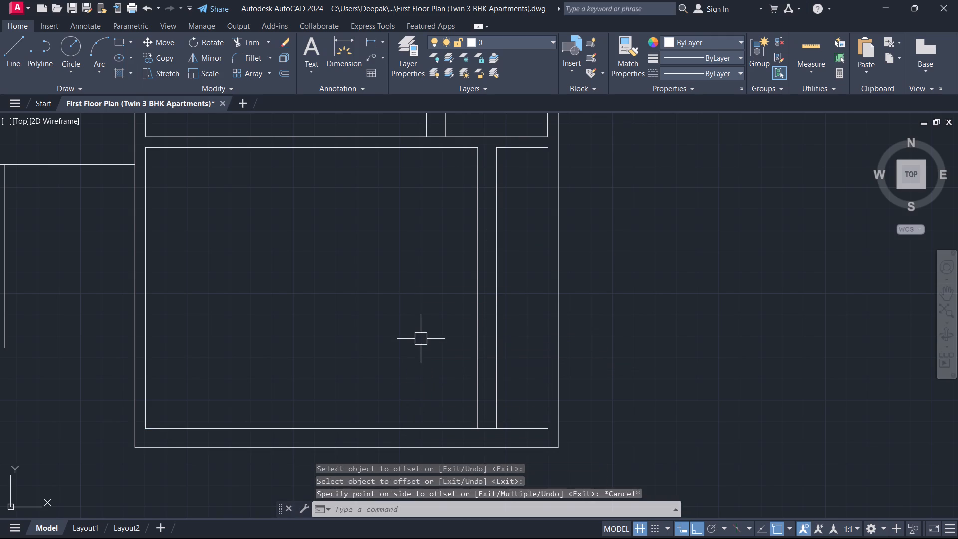
Offset the lower room's inner bottom wall line 4' upward.
text(o)
key(space)
text(4')
key(Return)
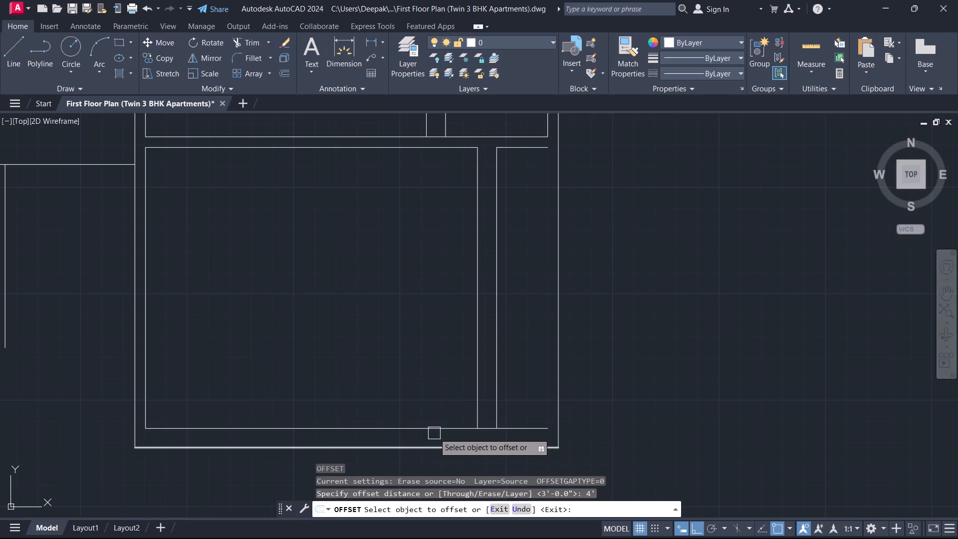
click(434, 433)
click(428, 349)
key(Escape)
Extend the new horizontal line to the outer right wall line.
key(e)
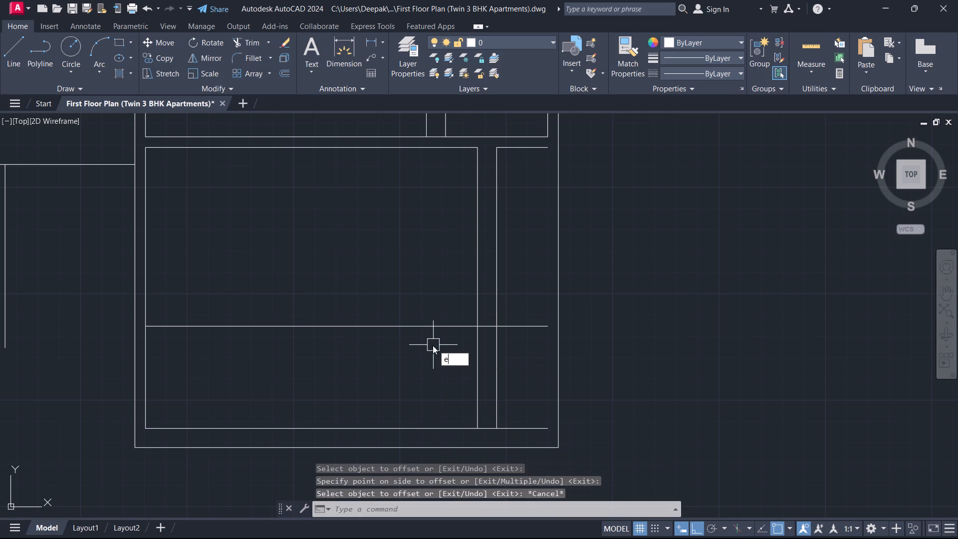
text(x)
key(space)
click(419, 339)
click(455, 307)
key(Escape)
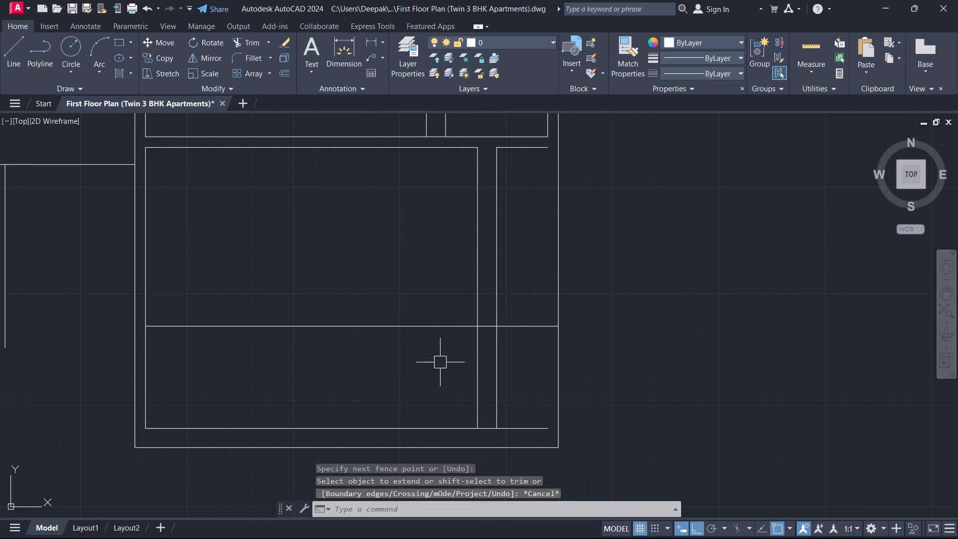
Trim the new horizontal line left of the double vertical wall and both vertical lines below the horizontal line.
text(tr)
key(space)
drag(523, 361, 390, 293)
key(Escape)
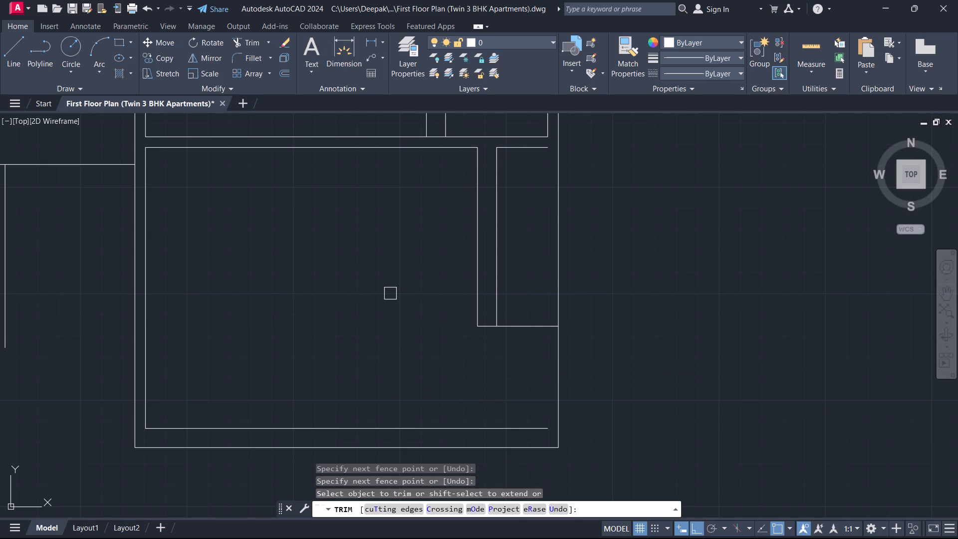
Offset the outer right wall line 9" inward.
text(o)
key(space)
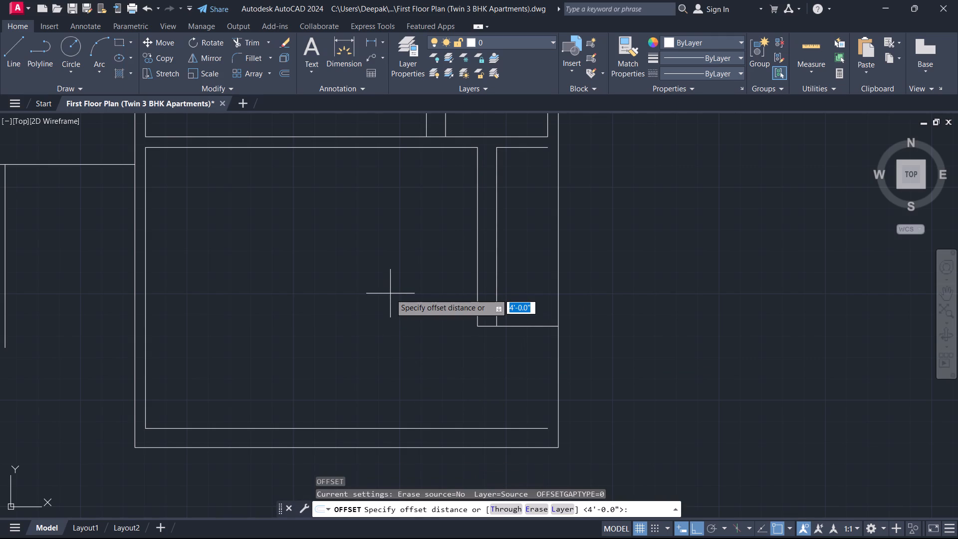
key(9)
key(Return)
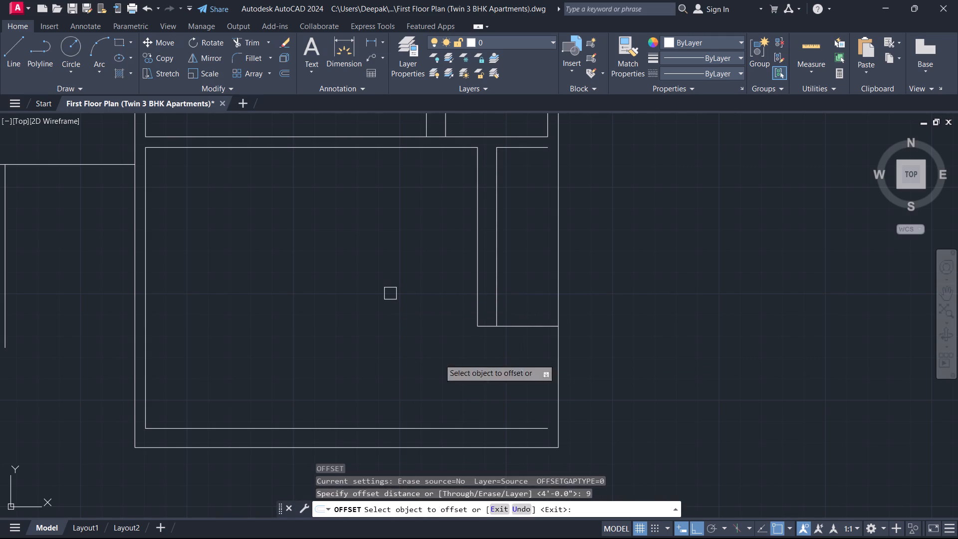
drag(559, 387, 554, 386)
click(523, 375)
key(Escape)
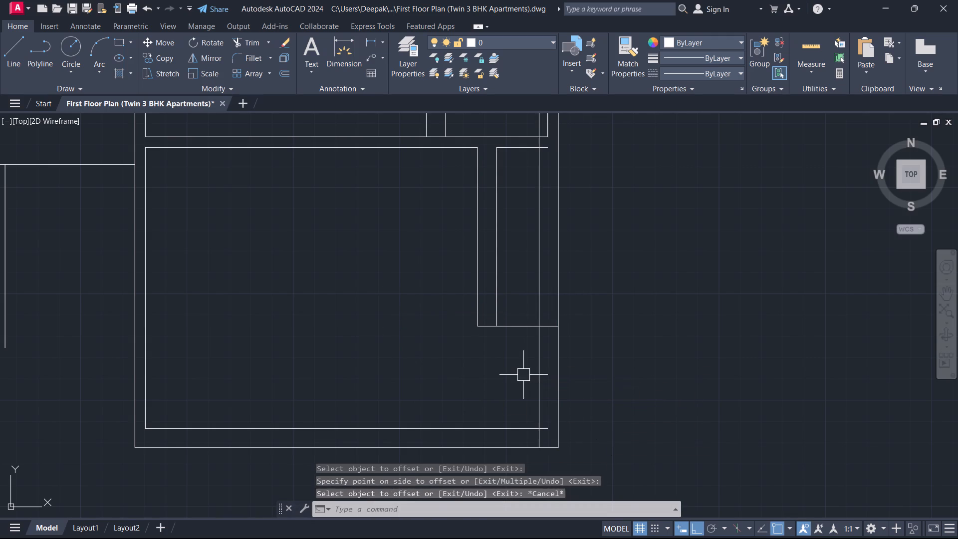
Trim the new inner right wall line above the short horizontal line and erase its leftover piece in the upper room.
text(tr)
key(space)
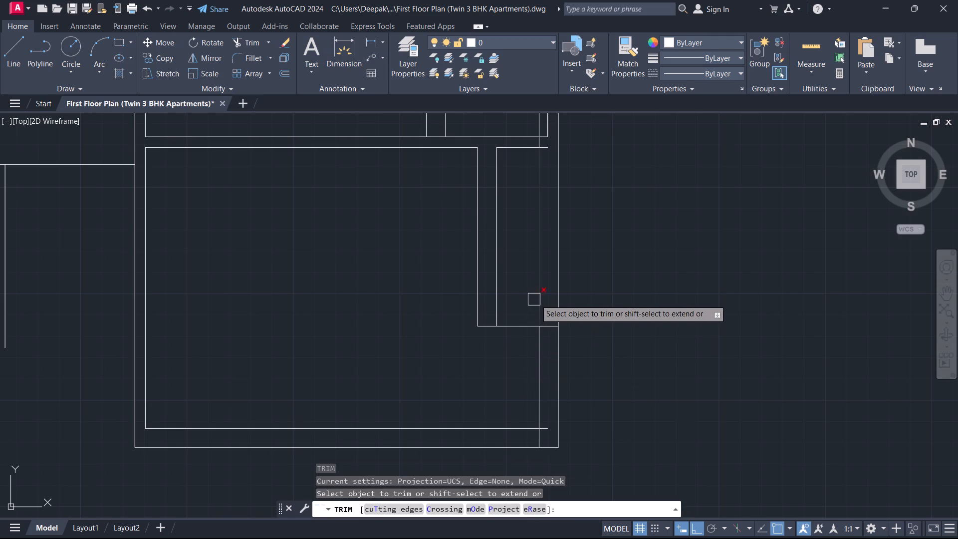
click(535, 299)
scroll(530, 210, up, 1)
middle_drag(530, 210, 522, 515)
key(Escape)
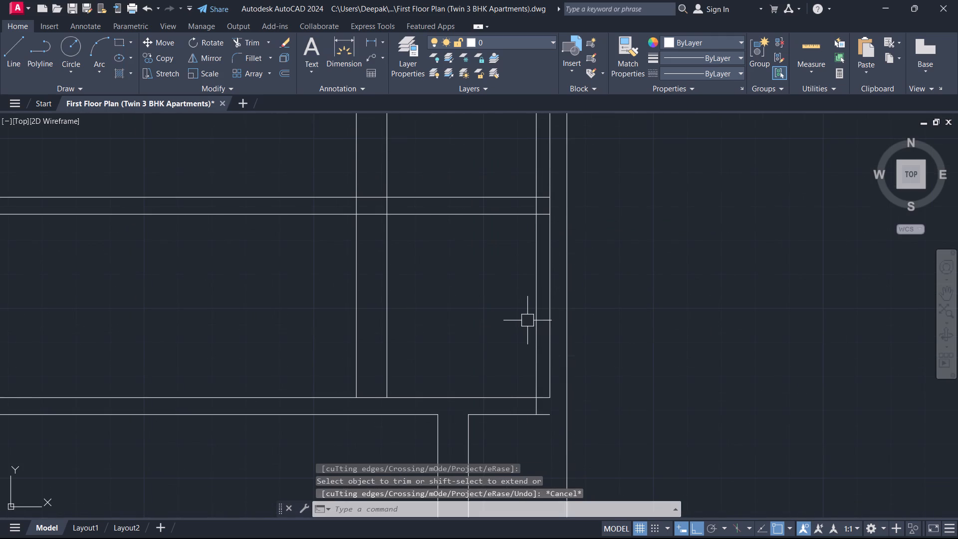
click(537, 317)
key(Delete)
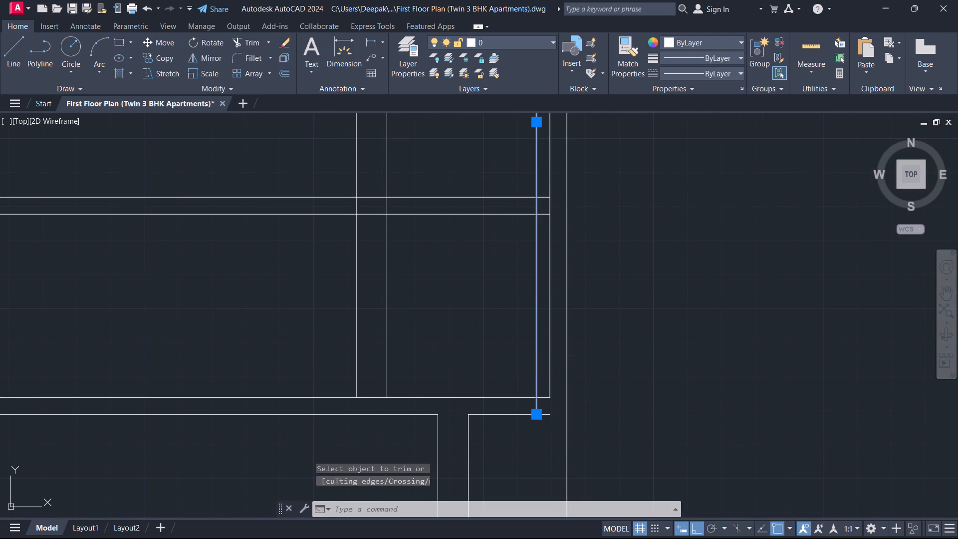
Offset the short horizontal line at the lower room's right-hand recess 9" upward.
scroll(534, 370, down, 3)
middle_drag(533, 426, 599, 328)
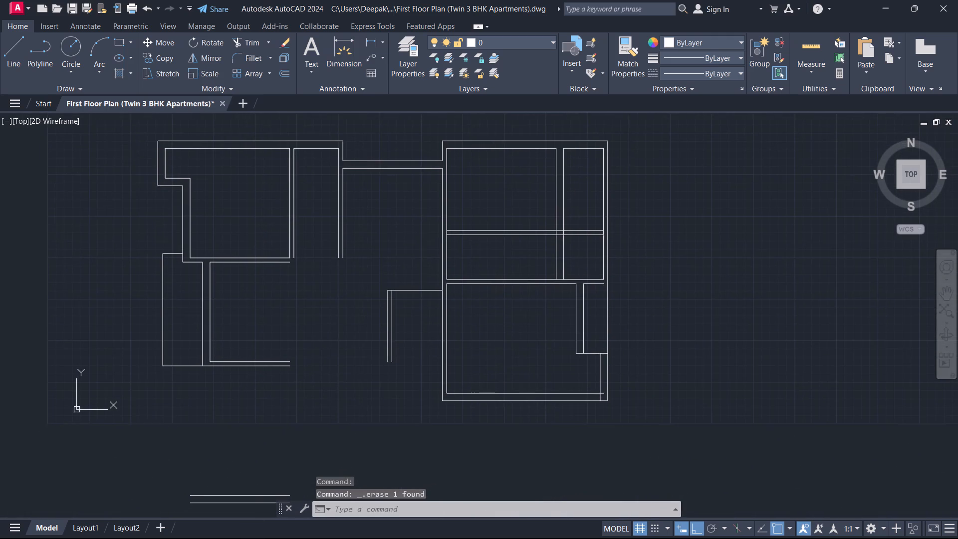
scroll(599, 328, up, 2)
scroll(555, 428, up, 1)
text(o)
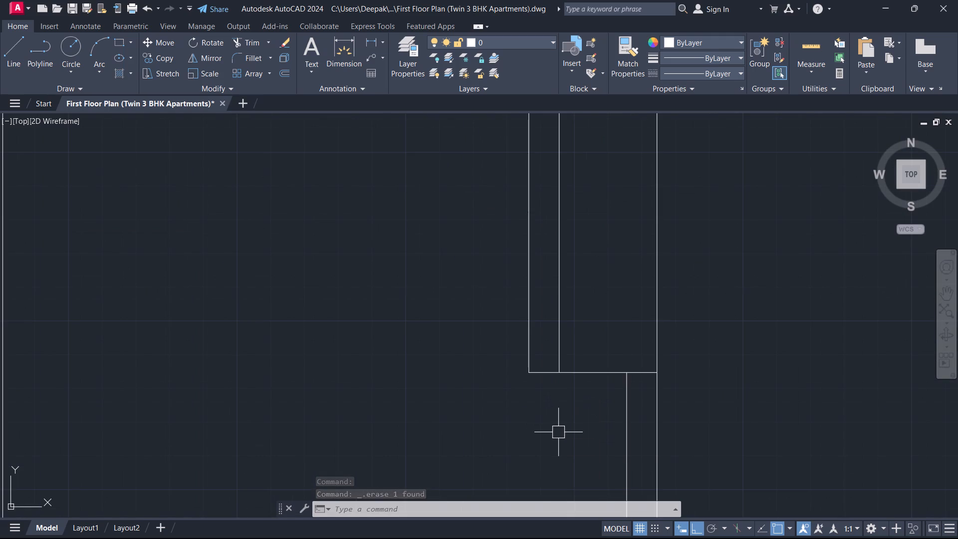
key(space)
key(9)
key(Return)
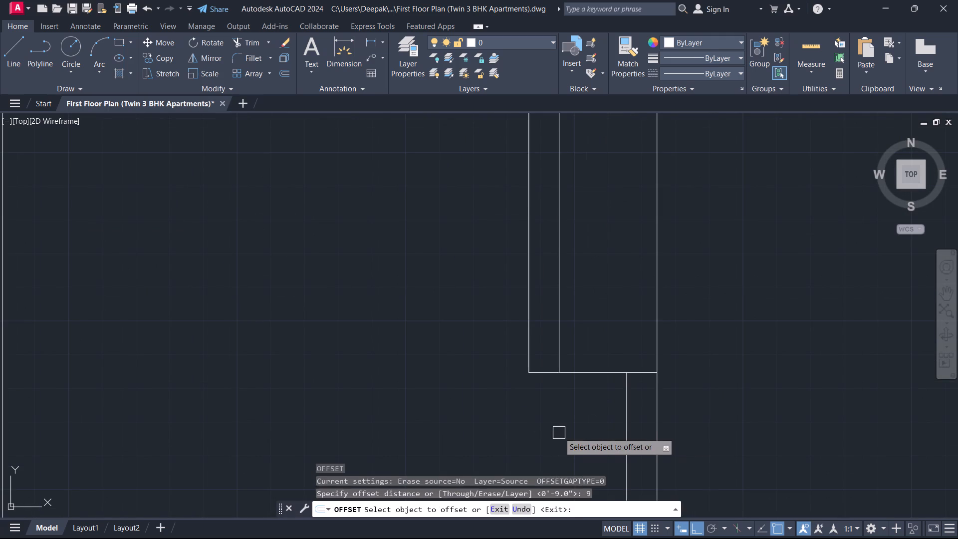
click(612, 371)
click(609, 336)
key(Escape)
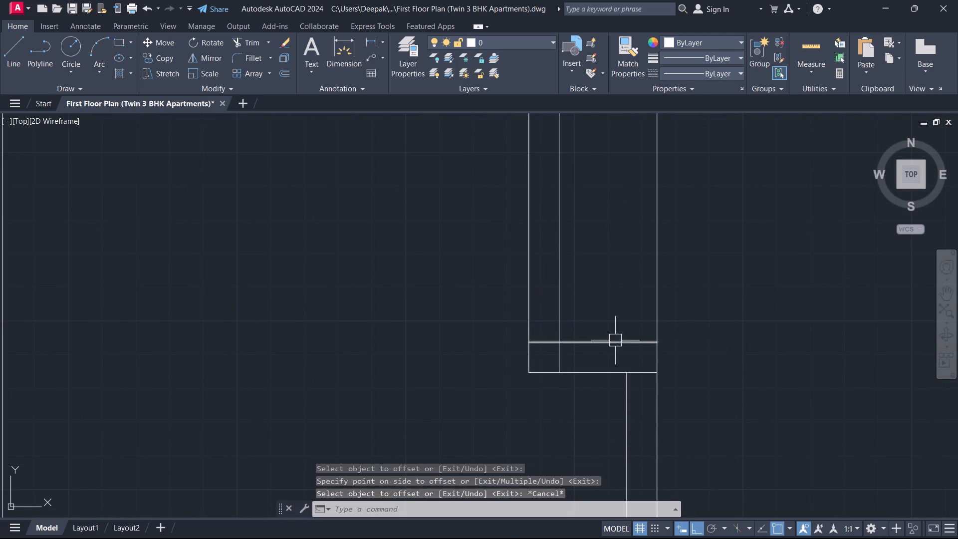
Trim the overlapping horizontal and vertical line ends at the lower room's recess to form a clean double-wall corner.
text(tr)
key(space)
scroll(631, 374, up, 2)
drag(645, 377, 529, 332)
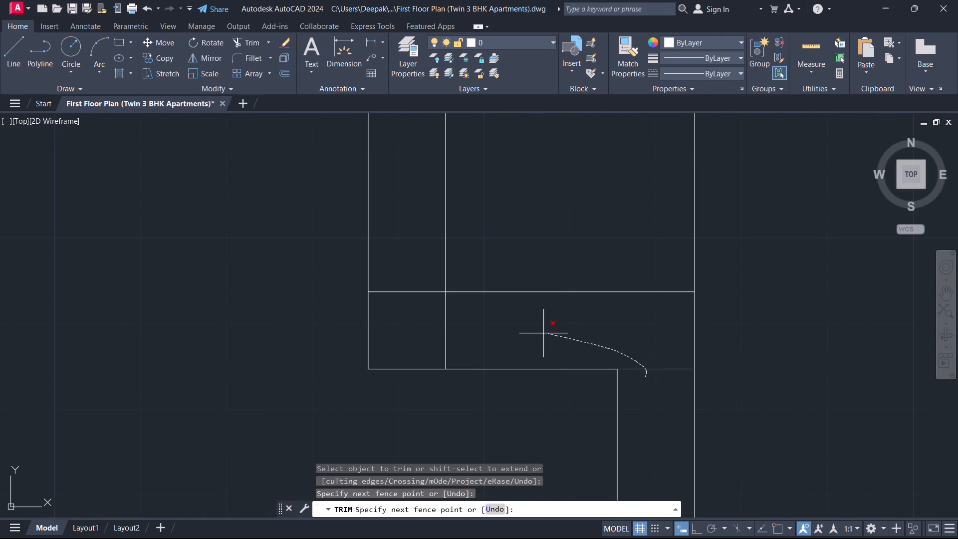
drag(529, 332, 404, 280)
scroll(543, 357, down, 4)
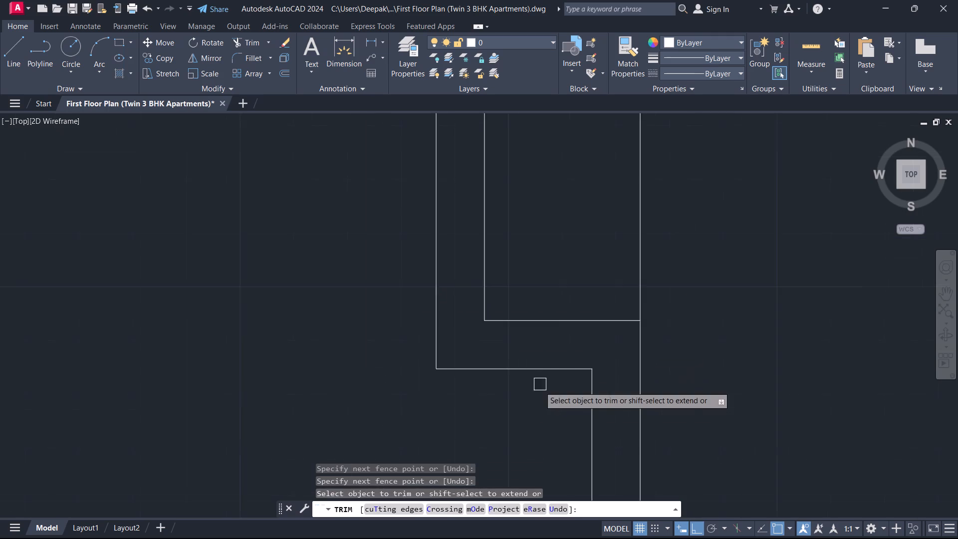
Trim the crossing ends of the inner right wall and inner bottom wall lines at the lower room's bottom-right corner.
middle_drag(531, 401, 567, 261)
scroll(616, 403, up, 2)
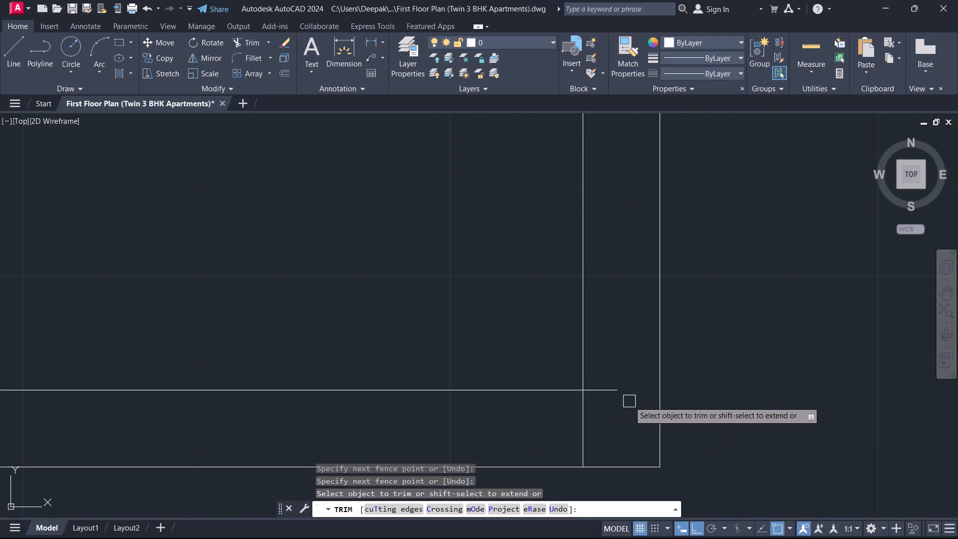
middle_drag(629, 401, 652, 343)
drag(650, 303, 653, 331)
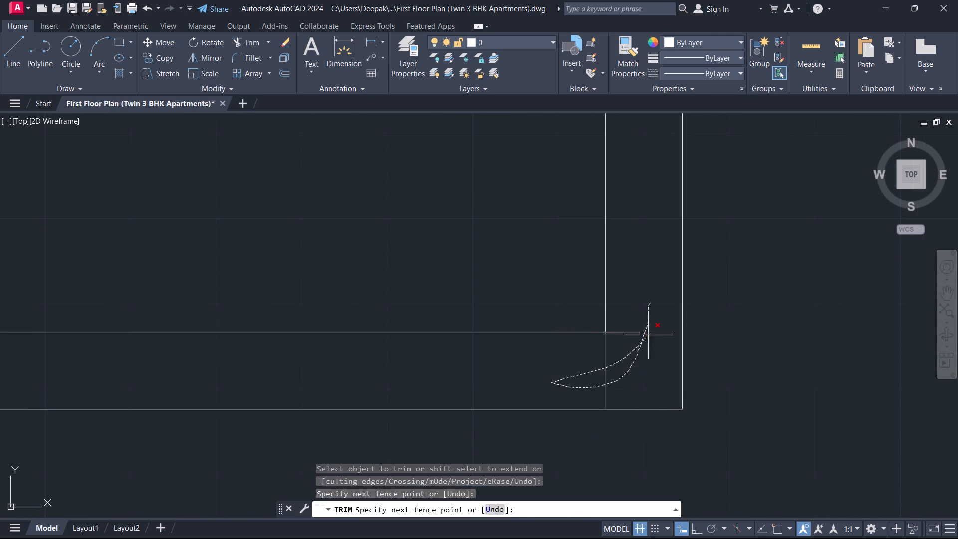
drag(653, 331, 617, 353)
key(Escape)
Draw a vertical line from the recess's inner corner down to the lower room's inner bottom wall line.
scroll(589, 364, up, 1)
scroll(578, 368, down, 4)
scroll(468, 402, down, 1)
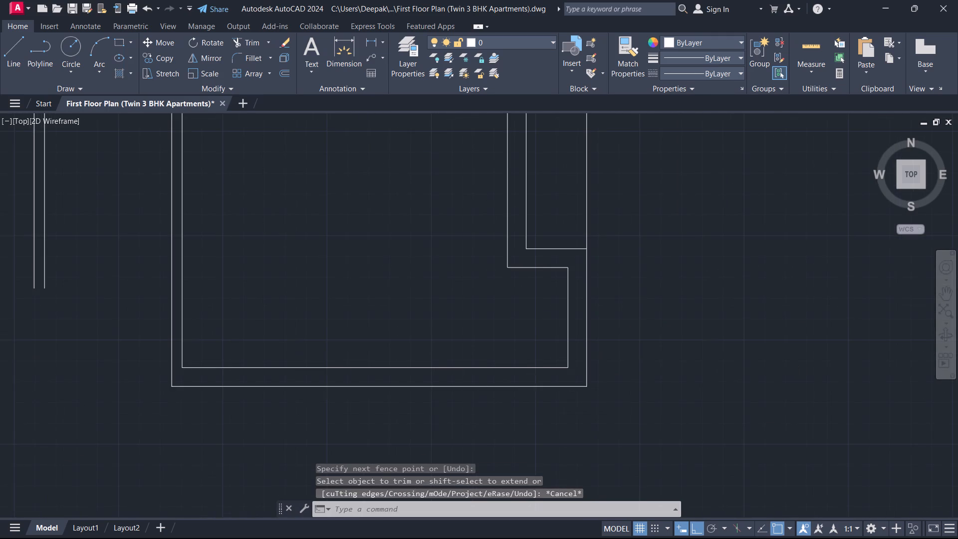
scroll(468, 402, down, 1)
middle_drag(468, 402, 566, 366)
scroll(566, 366, up, 1)
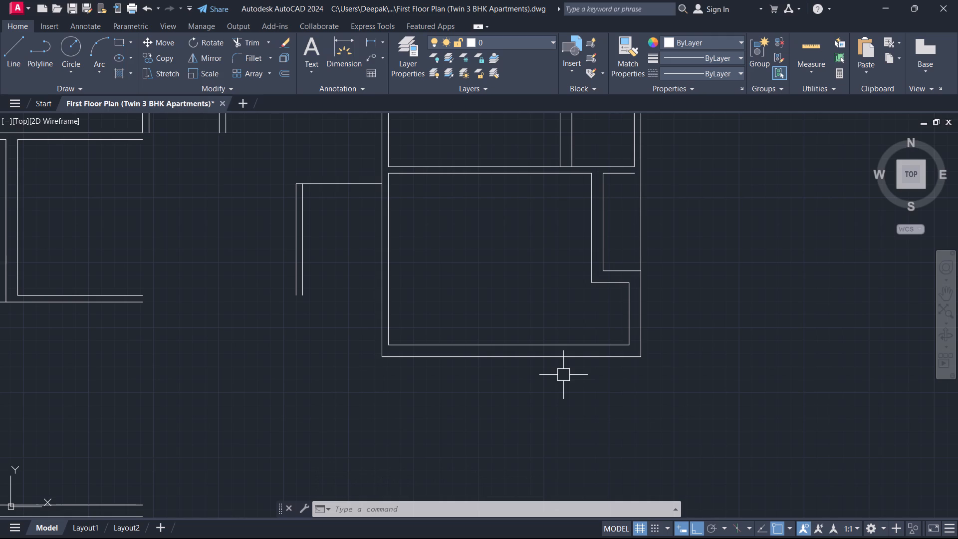
scroll(586, 297, up, 2)
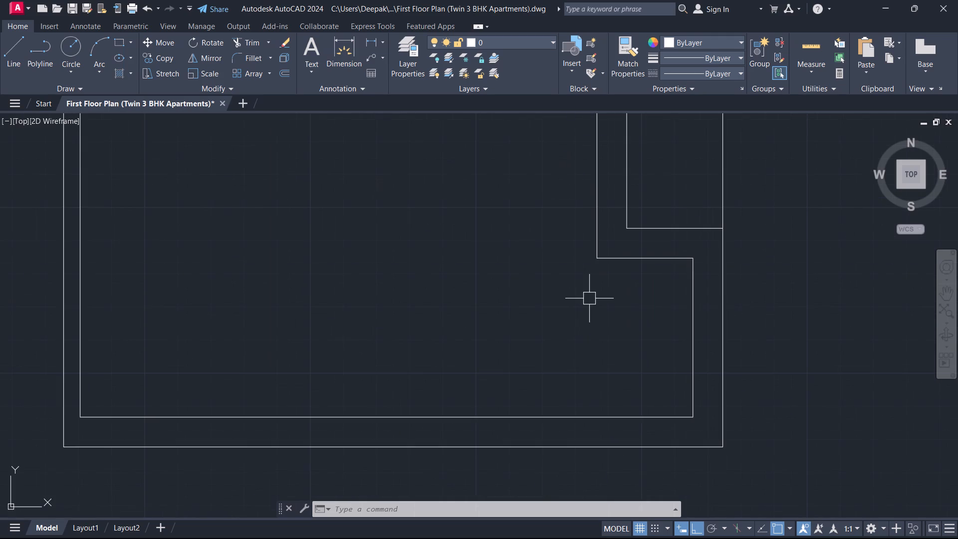
text(l)
key(space)
drag(598, 259, 600, 270)
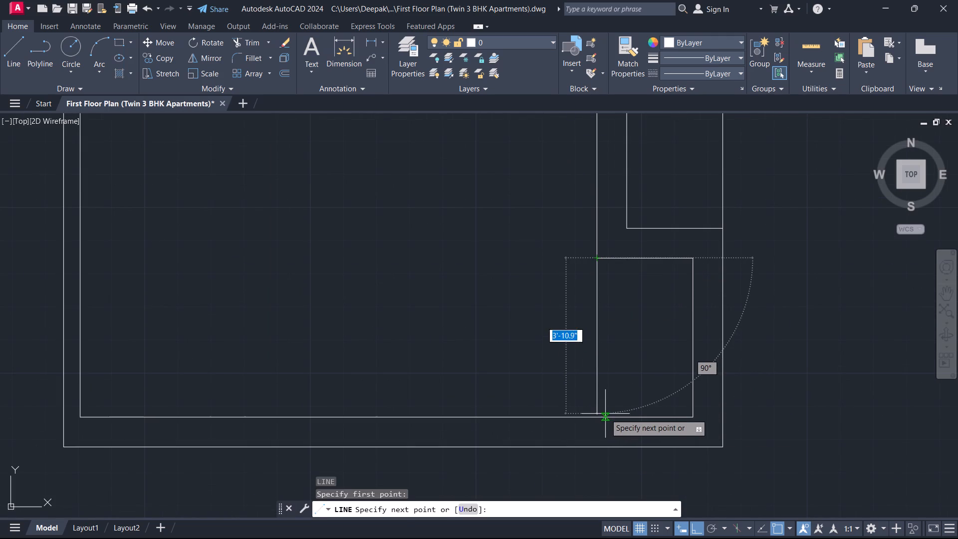
click(601, 415)
key(Escape)
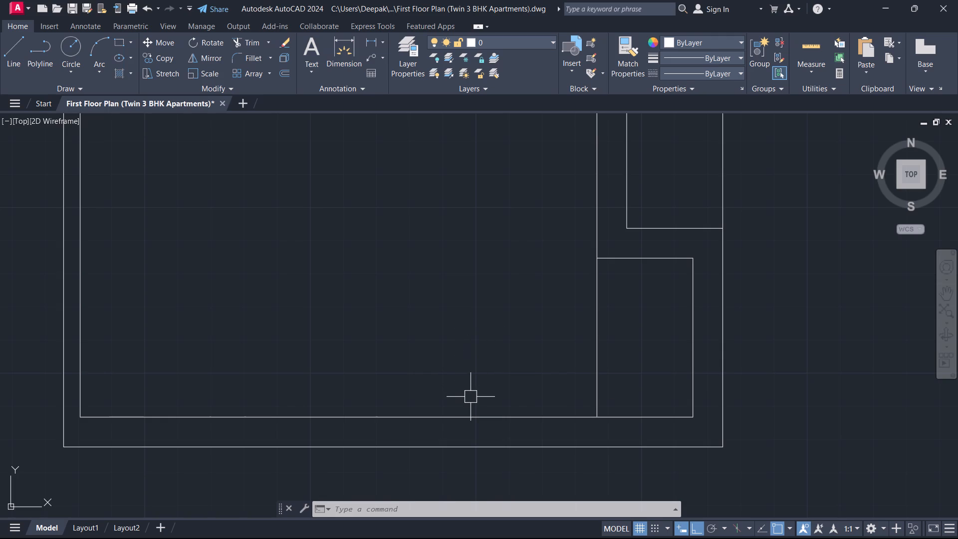
key(Escape)
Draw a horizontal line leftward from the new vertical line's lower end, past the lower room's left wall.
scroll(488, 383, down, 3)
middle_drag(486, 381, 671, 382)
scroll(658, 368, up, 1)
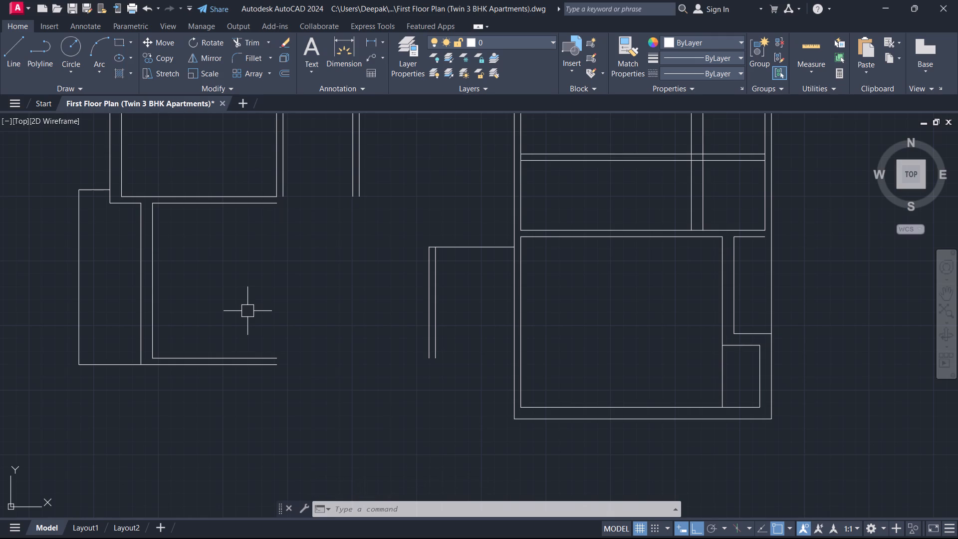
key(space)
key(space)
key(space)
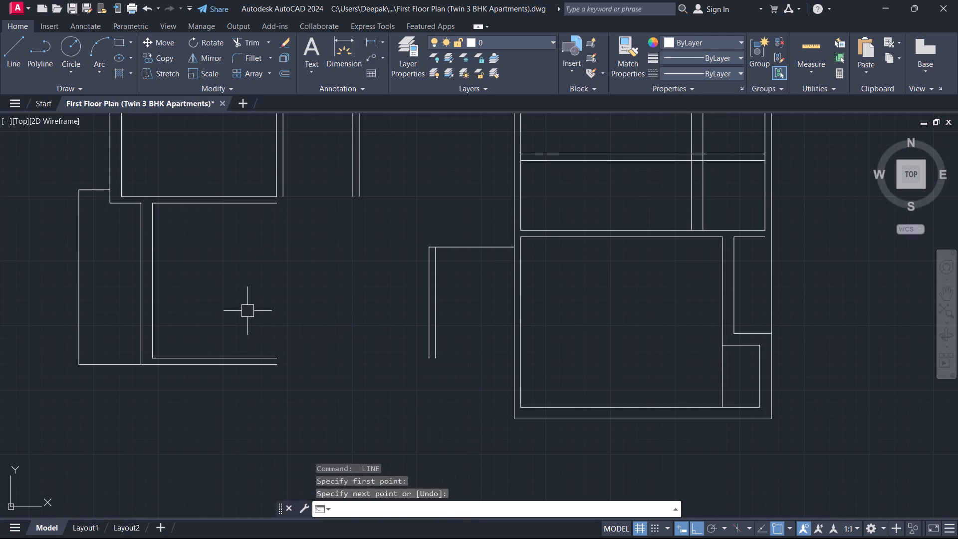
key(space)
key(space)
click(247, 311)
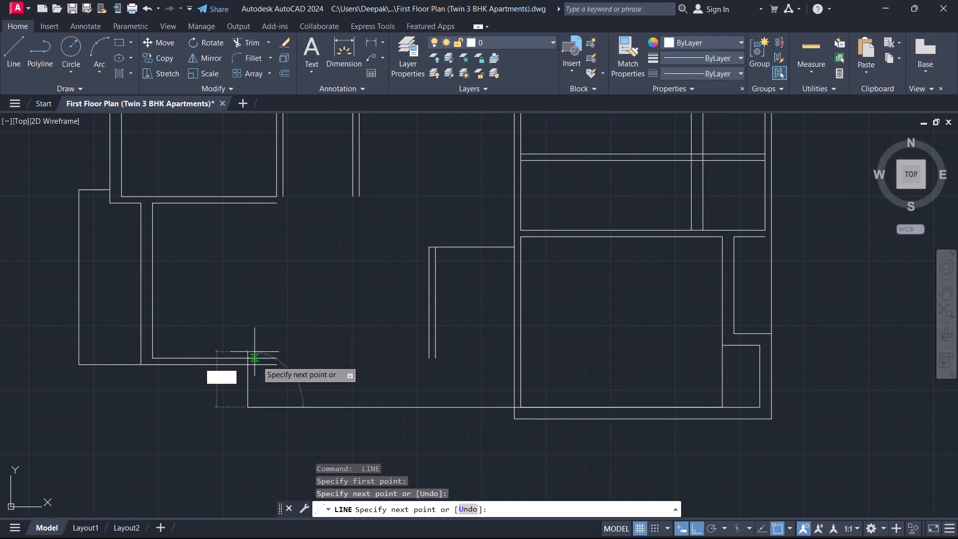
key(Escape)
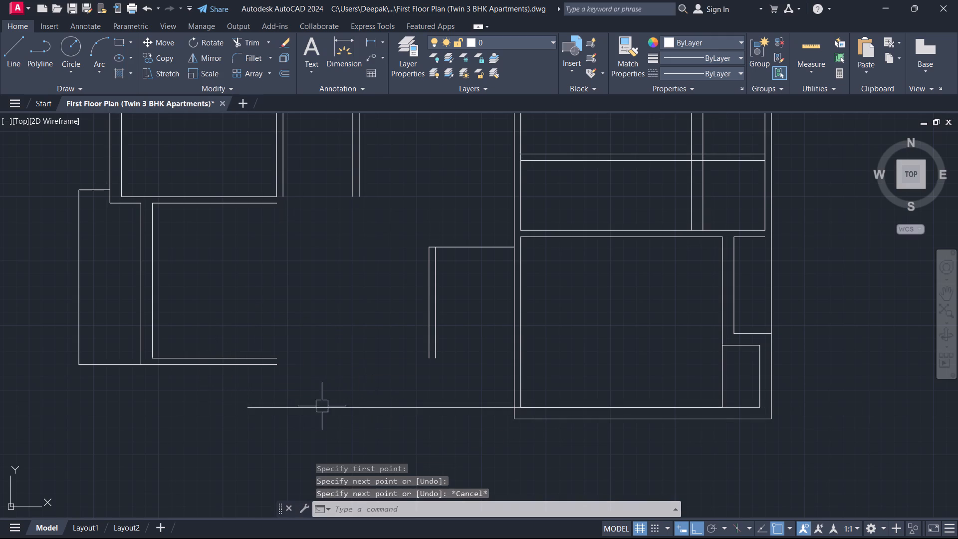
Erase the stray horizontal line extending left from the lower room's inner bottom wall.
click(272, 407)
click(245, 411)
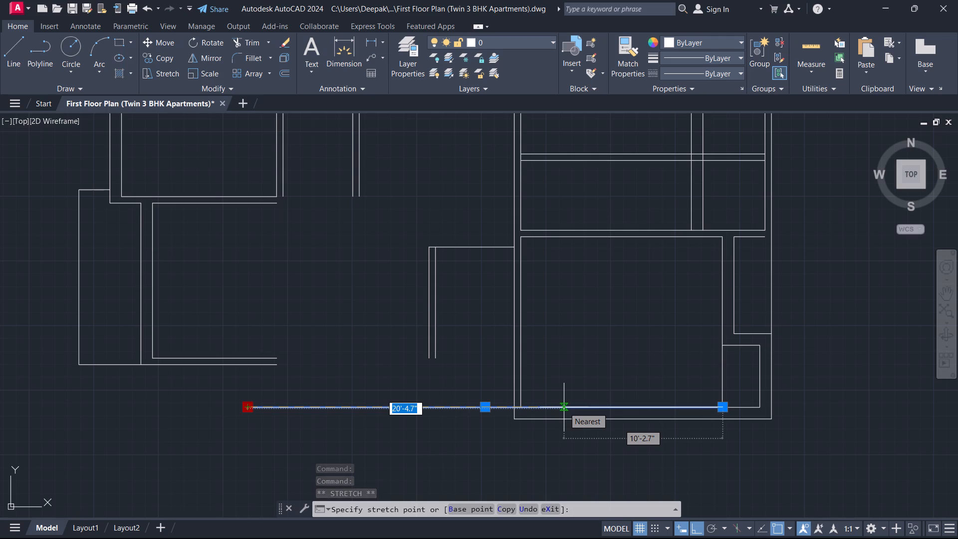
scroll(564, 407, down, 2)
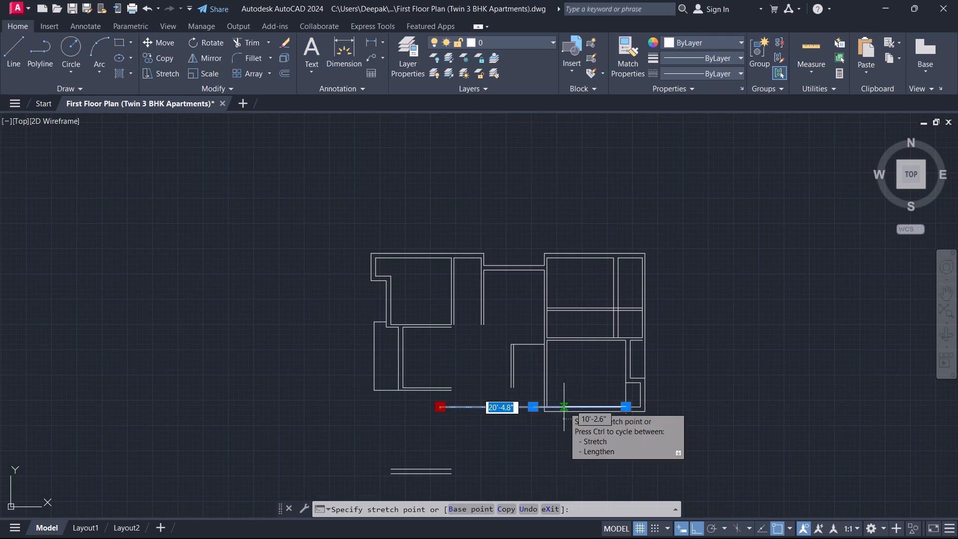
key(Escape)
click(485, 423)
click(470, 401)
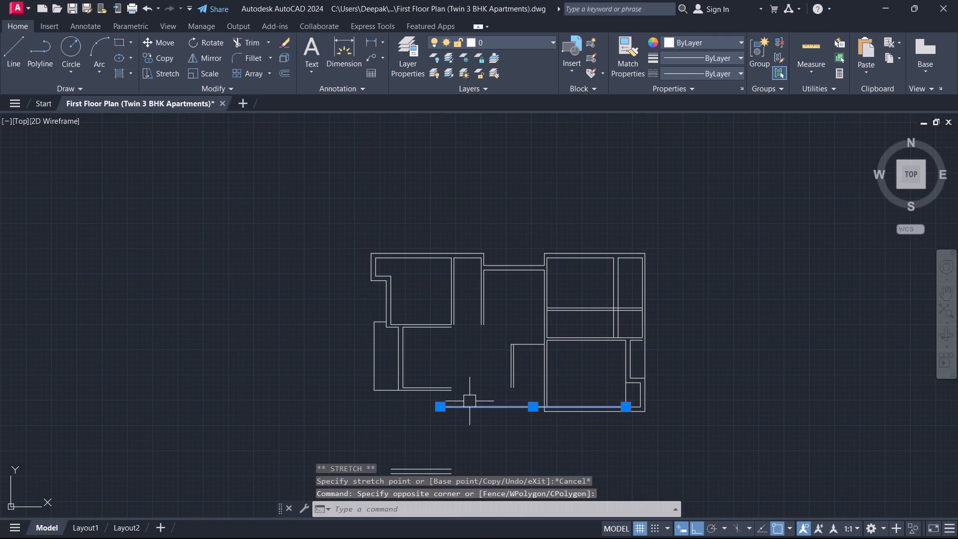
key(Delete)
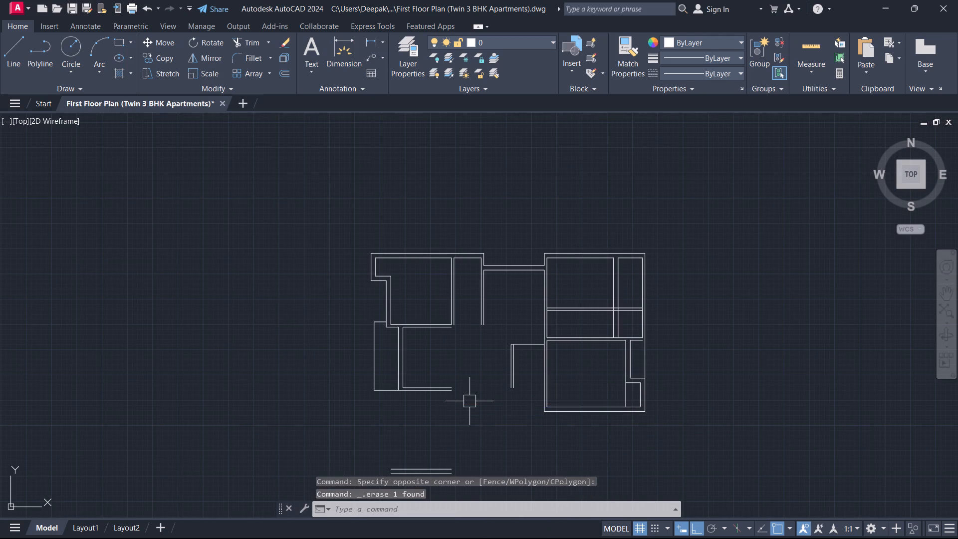
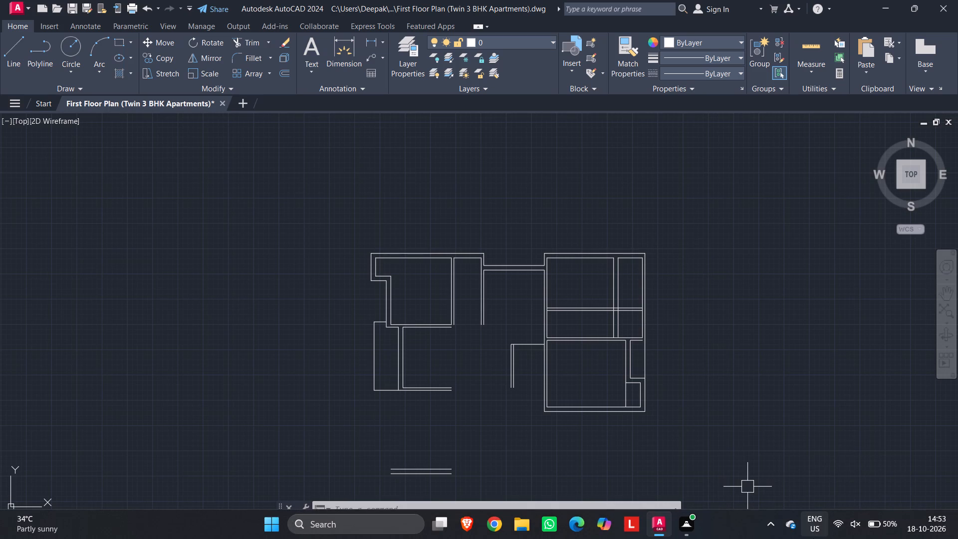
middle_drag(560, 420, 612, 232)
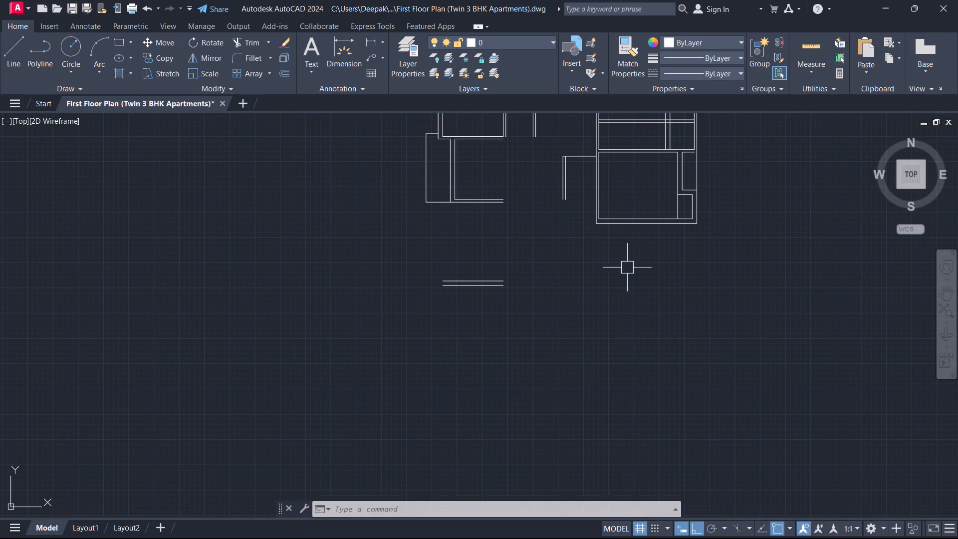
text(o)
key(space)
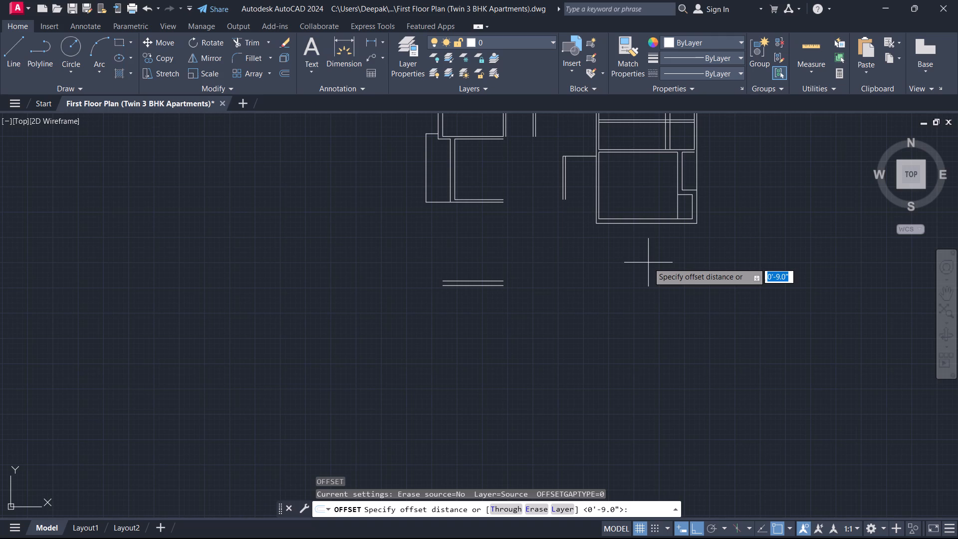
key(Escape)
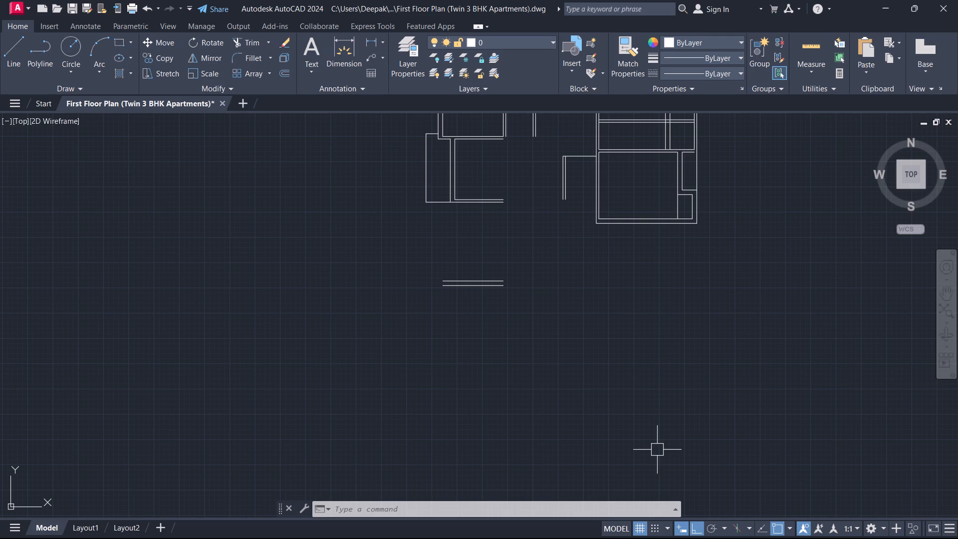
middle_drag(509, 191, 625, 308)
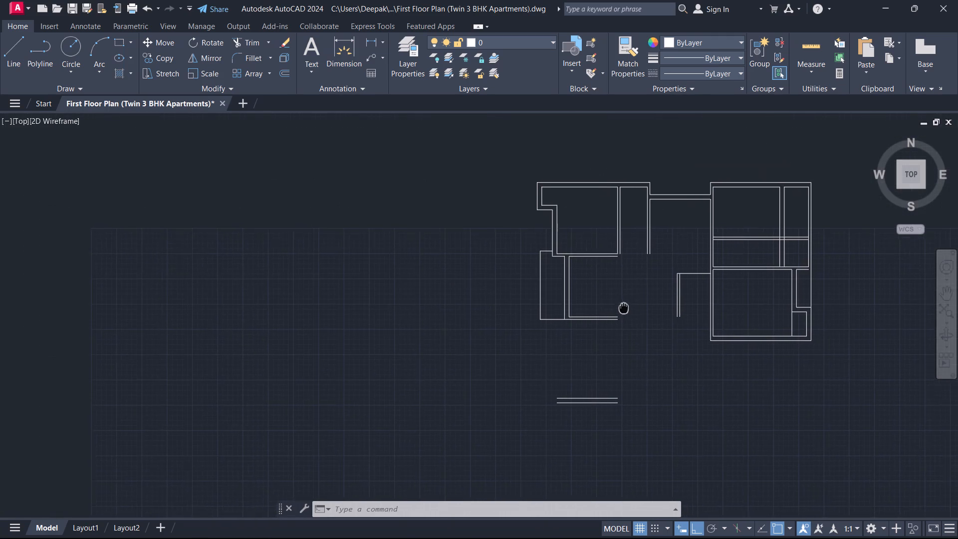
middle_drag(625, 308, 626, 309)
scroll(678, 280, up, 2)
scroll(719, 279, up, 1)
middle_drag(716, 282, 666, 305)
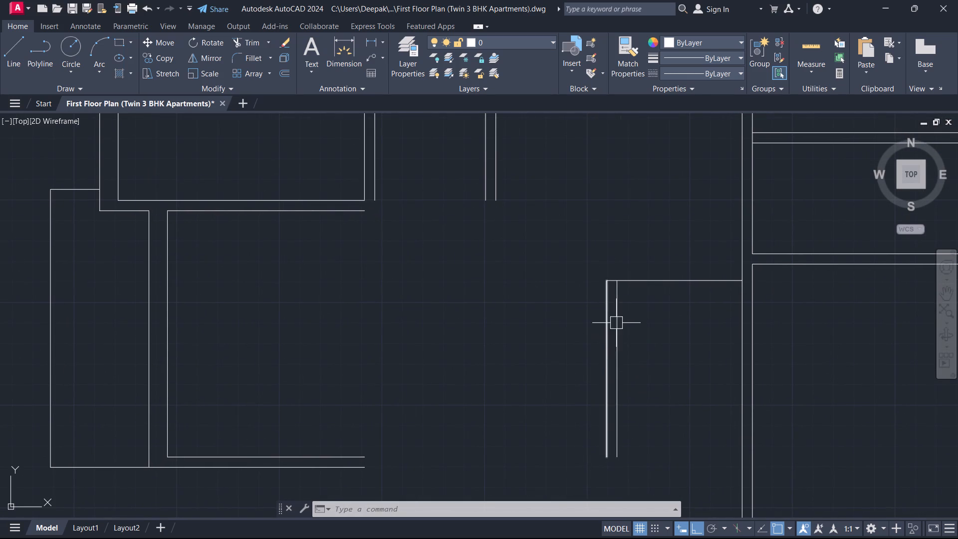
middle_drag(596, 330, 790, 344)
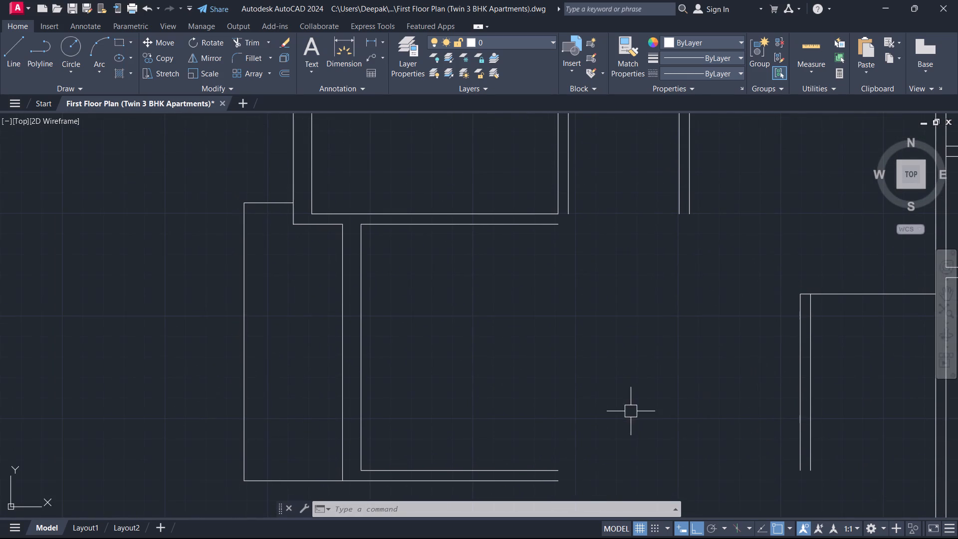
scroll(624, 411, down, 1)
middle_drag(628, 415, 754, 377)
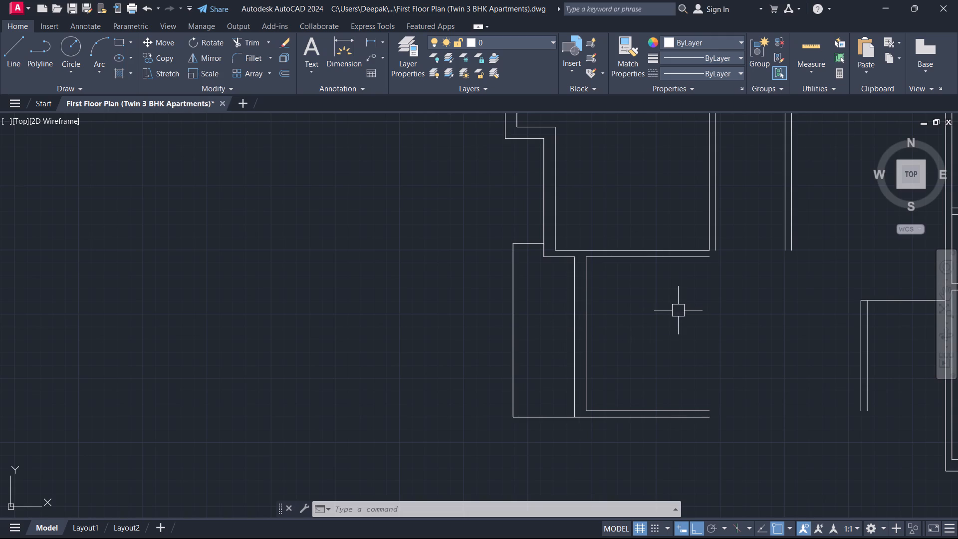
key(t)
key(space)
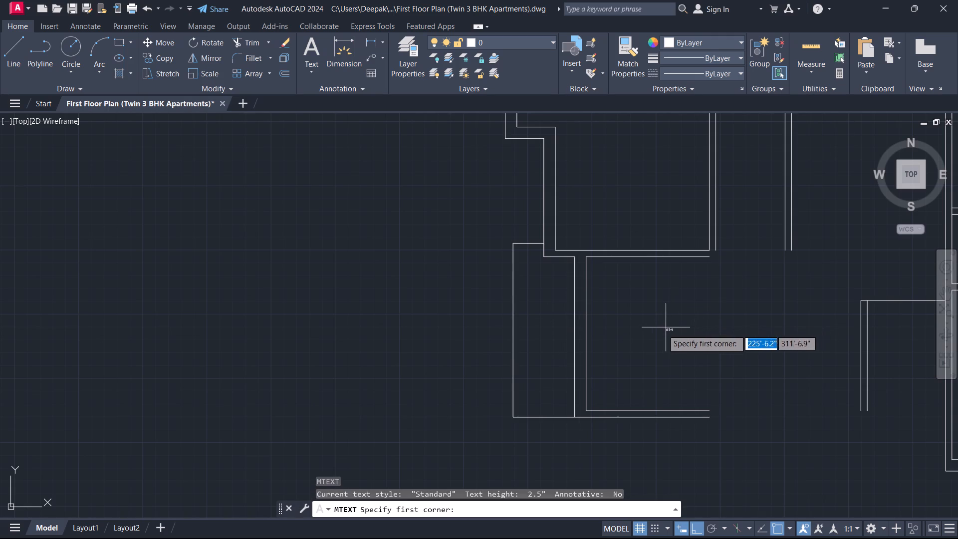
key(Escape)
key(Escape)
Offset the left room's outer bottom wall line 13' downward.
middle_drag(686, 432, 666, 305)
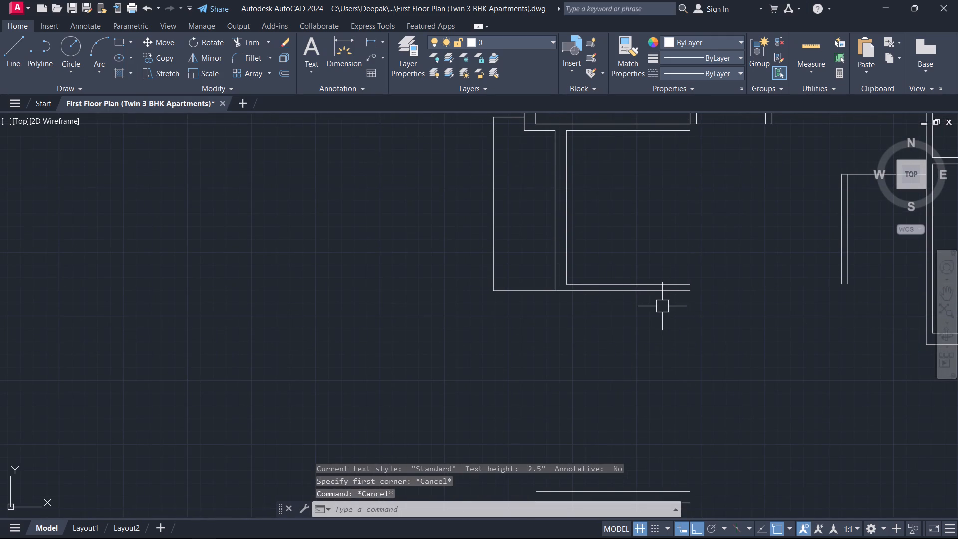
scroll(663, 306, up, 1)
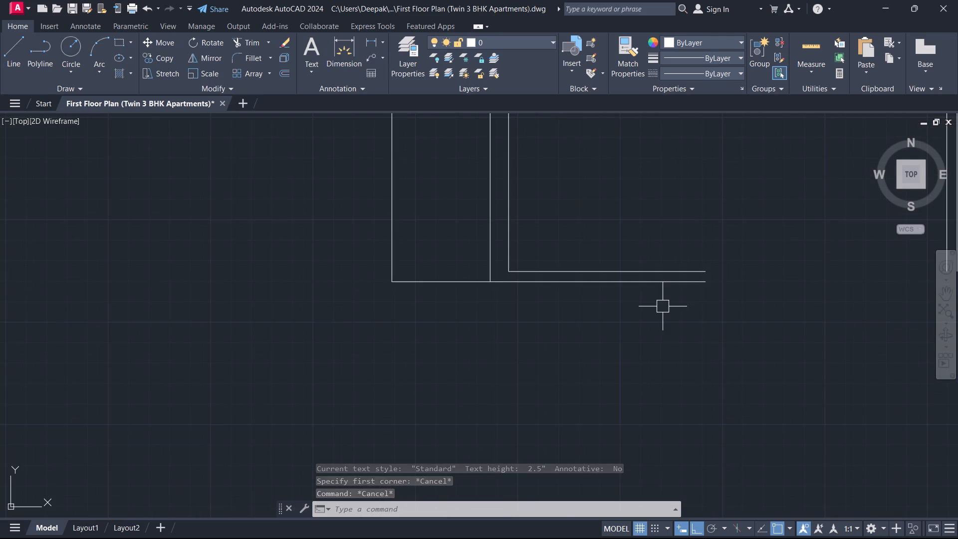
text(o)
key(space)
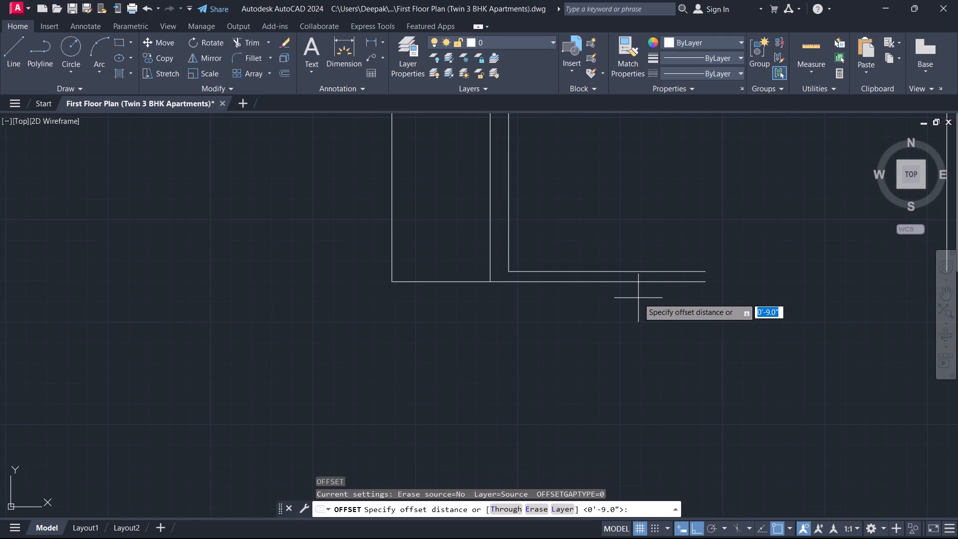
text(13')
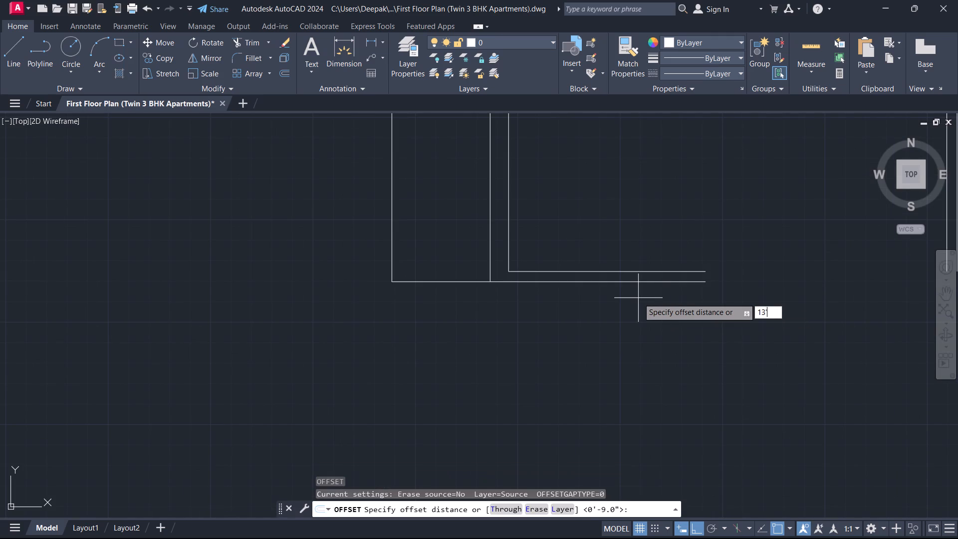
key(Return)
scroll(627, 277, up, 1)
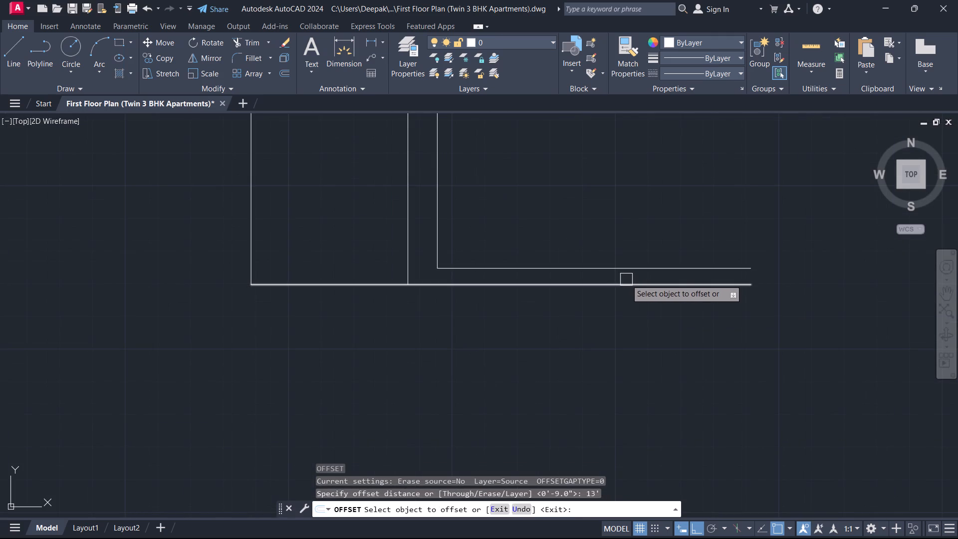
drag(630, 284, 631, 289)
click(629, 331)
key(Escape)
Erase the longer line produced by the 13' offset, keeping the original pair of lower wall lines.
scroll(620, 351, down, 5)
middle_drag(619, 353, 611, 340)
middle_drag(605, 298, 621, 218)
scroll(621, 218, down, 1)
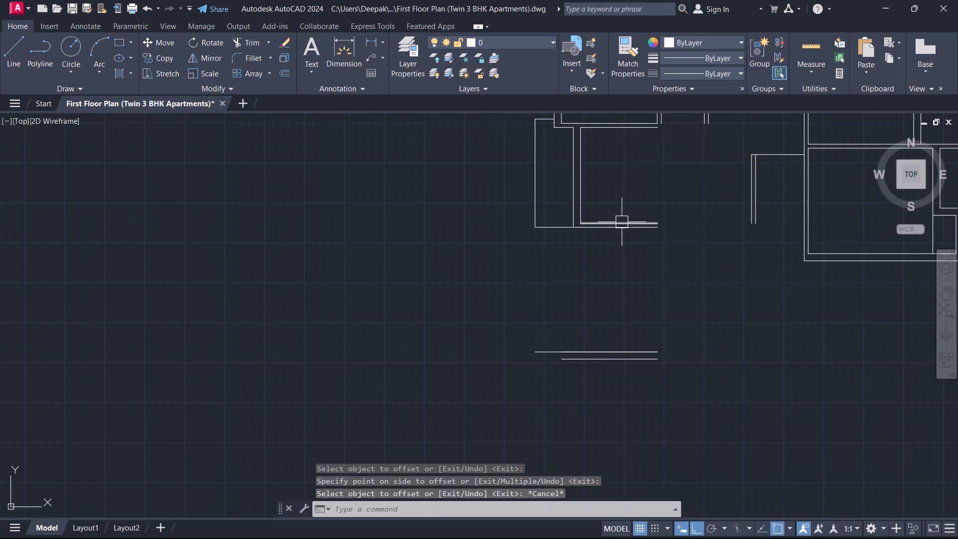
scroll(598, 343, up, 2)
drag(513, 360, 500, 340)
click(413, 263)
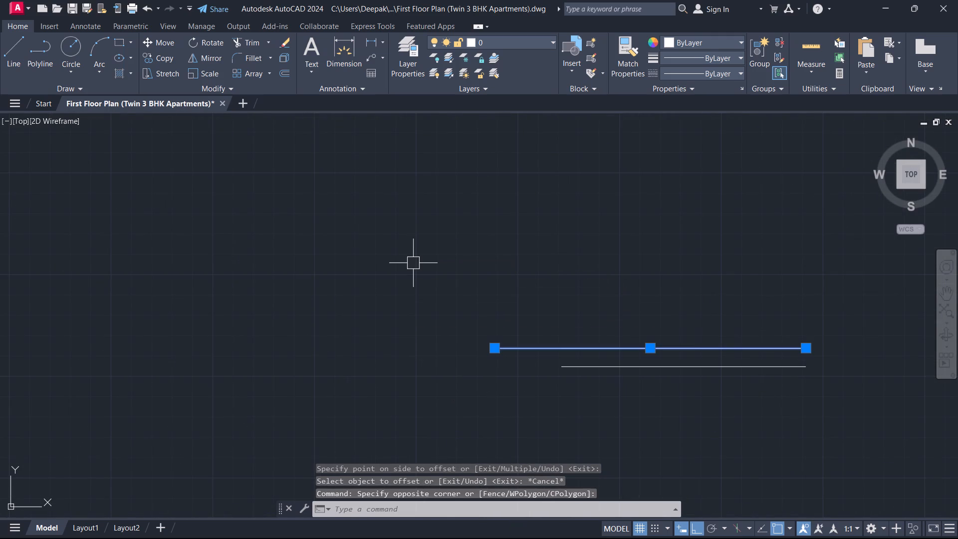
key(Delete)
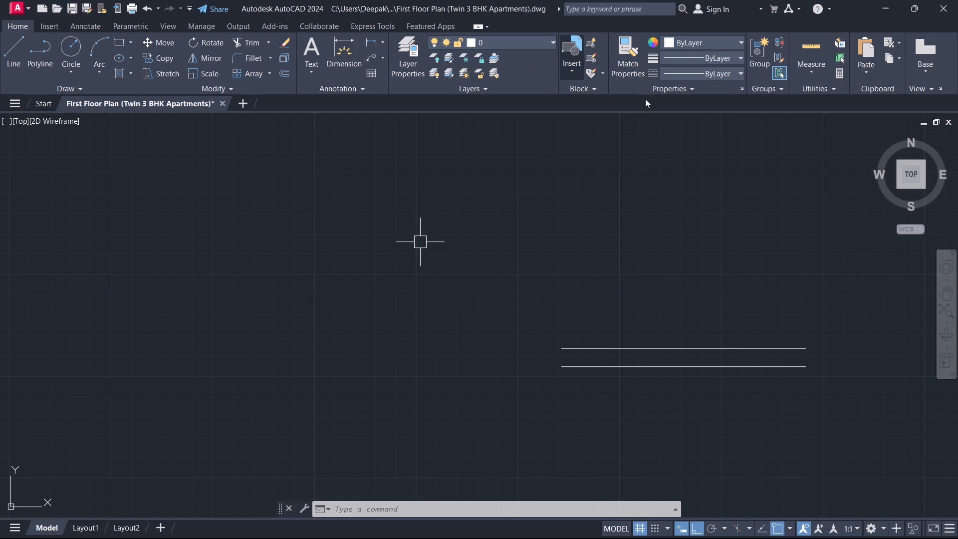
Fillet the right-hand line of the central vertical wall with the lower of the two bottom wall lines to form the outer corner.
scroll(646, 99, down, 1)
scroll(643, 102, up, 1)
scroll(641, 103, down, 2)
scroll(667, 253, down, 2)
scroll(670, 257, up, 1)
scroll(670, 257, down, 3)
scroll(688, 247, up, 1)
middle_drag(688, 247, 596, 346)
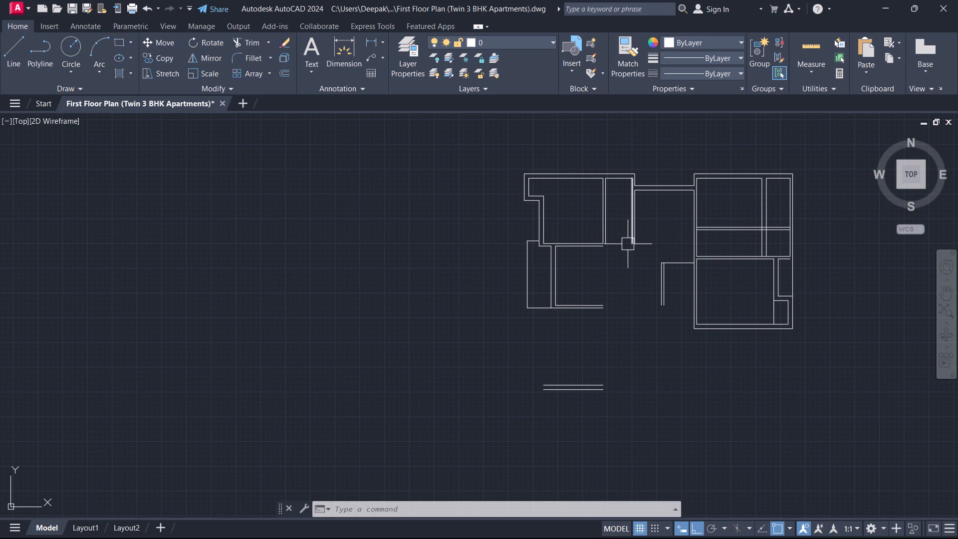
key(f)
key(space)
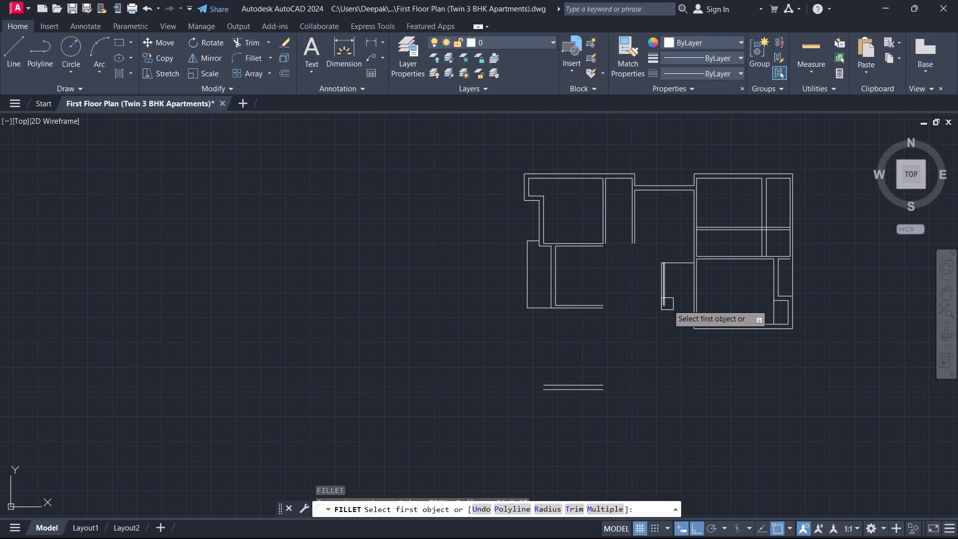
scroll(675, 309, up, 3)
click(625, 279)
scroll(639, 324, down, 2)
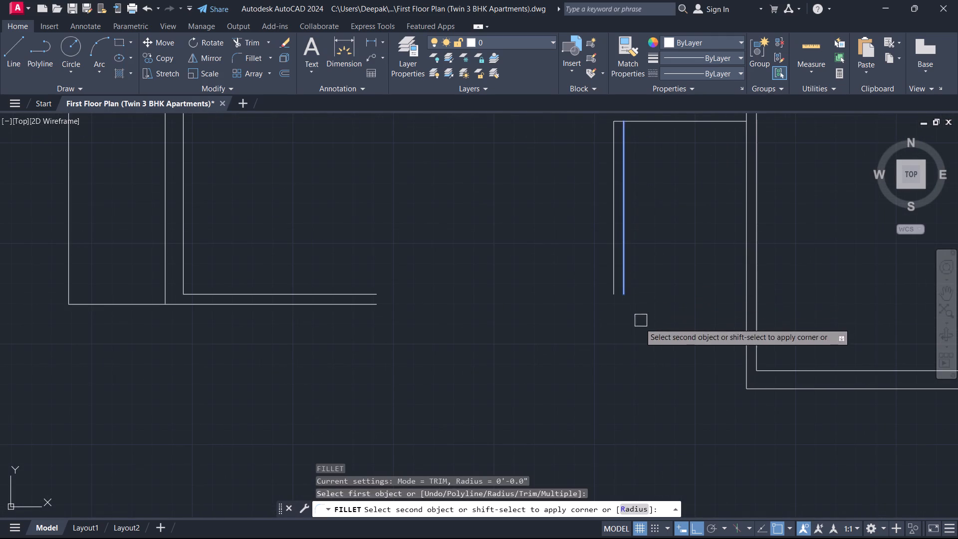
scroll(639, 326, down, 1)
scroll(639, 326, up, 4)
middle_drag(638, 327, 721, 187)
click(542, 383)
key(Escape)
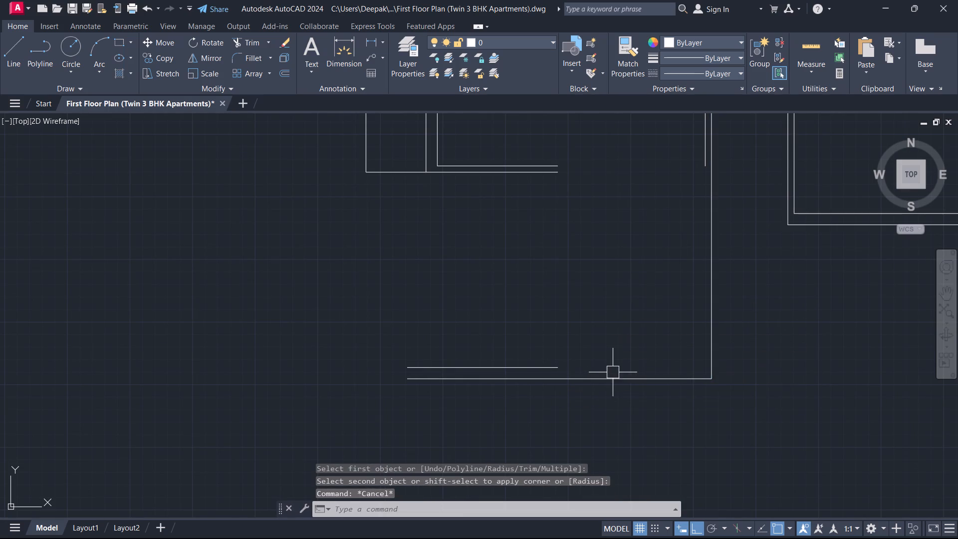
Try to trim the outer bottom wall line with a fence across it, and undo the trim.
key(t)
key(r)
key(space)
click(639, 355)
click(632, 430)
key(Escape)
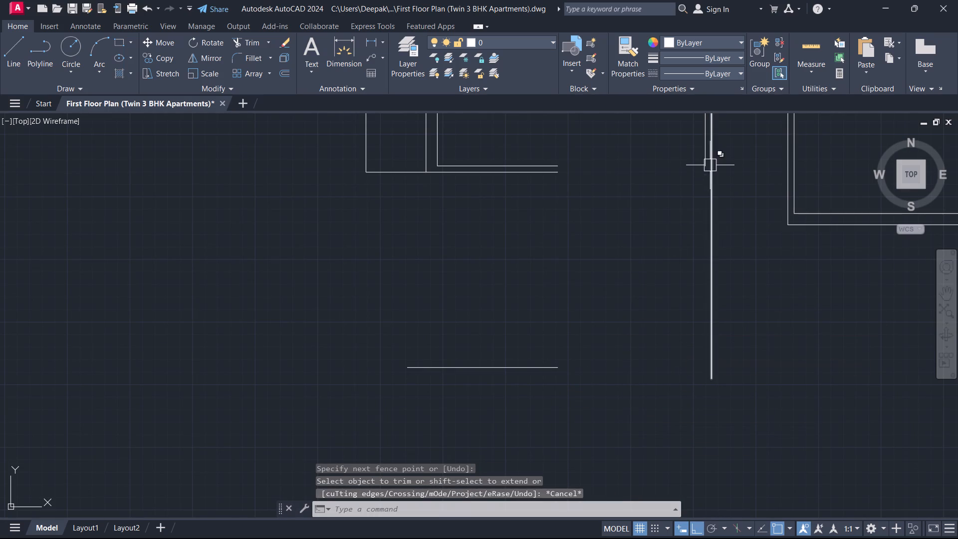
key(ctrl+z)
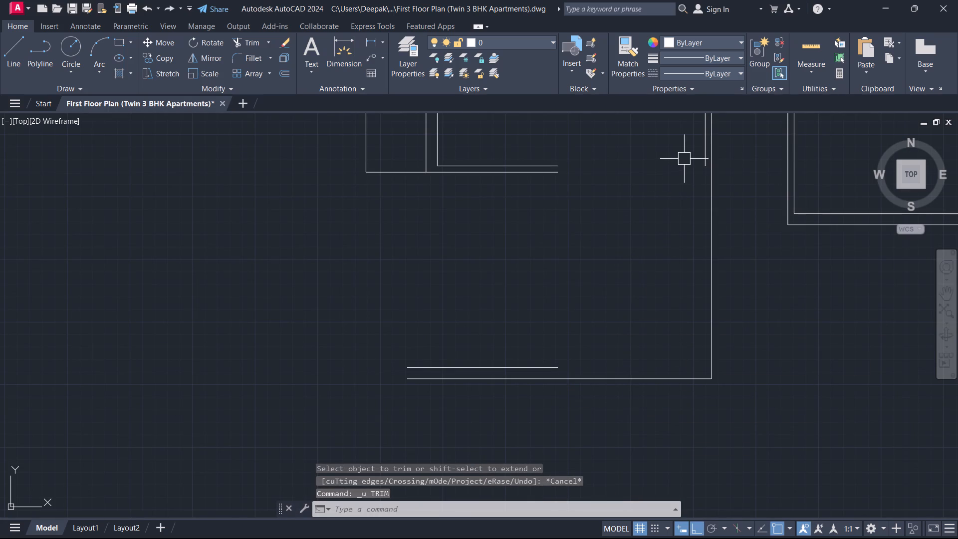
Fillet the left-hand line of the central vertical wall with the upper bottom wall line to form the inner corner.
key(f)
key(space)
click(701, 152)
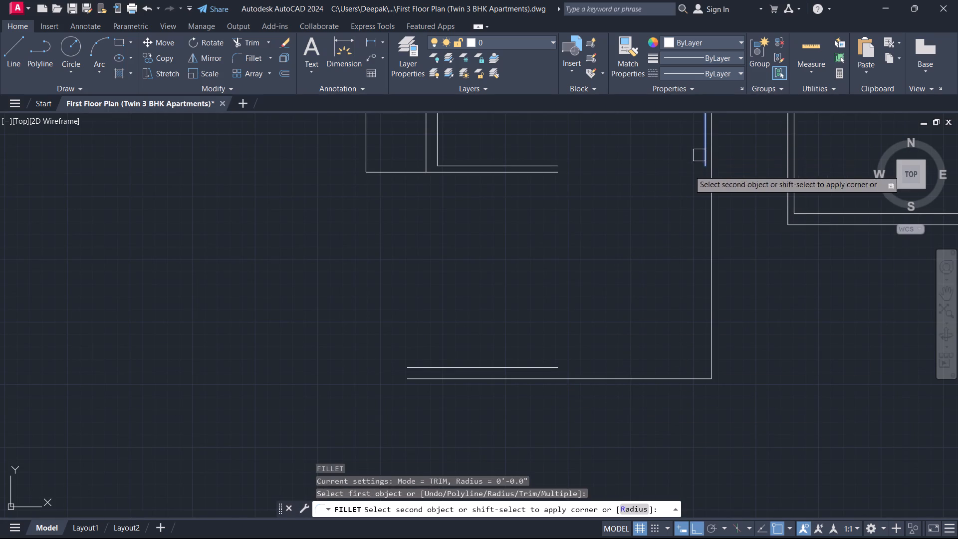
click(489, 361)
click(499, 367)
key(Escape)
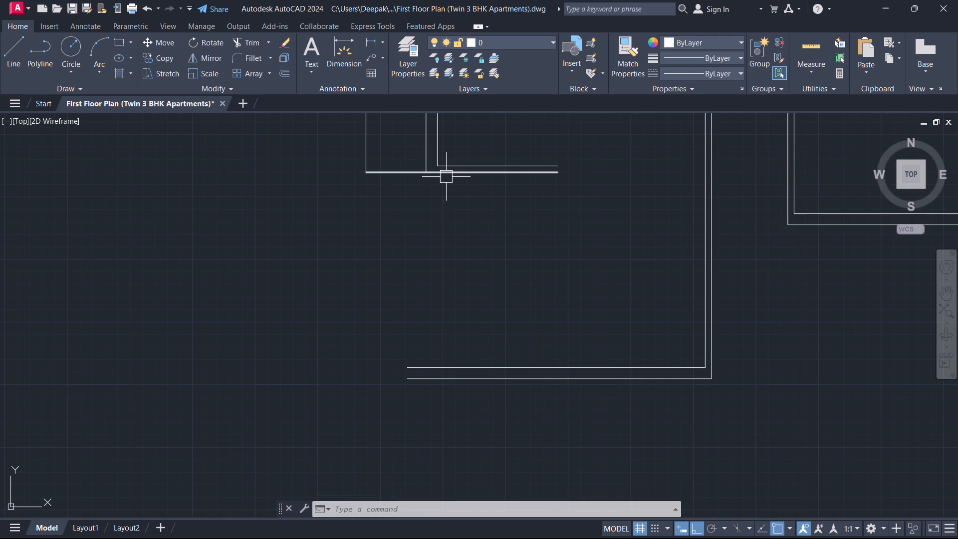
Fillet the inner and outer left wall lines with the matching bottom wall lines to close the new room's bottom-left corner.
key(f)
key(space)
click(443, 145)
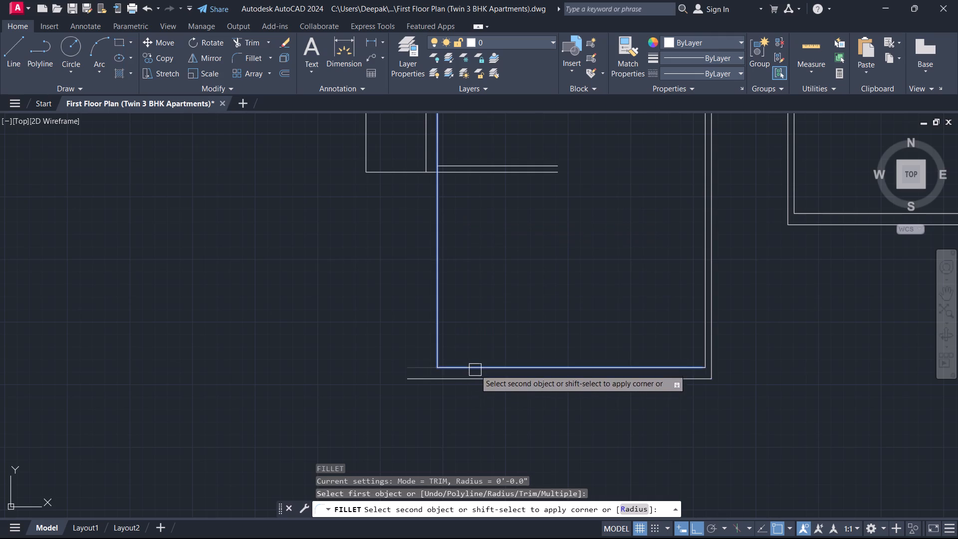
click(473, 366)
key(Escape)
key(space)
click(421, 142)
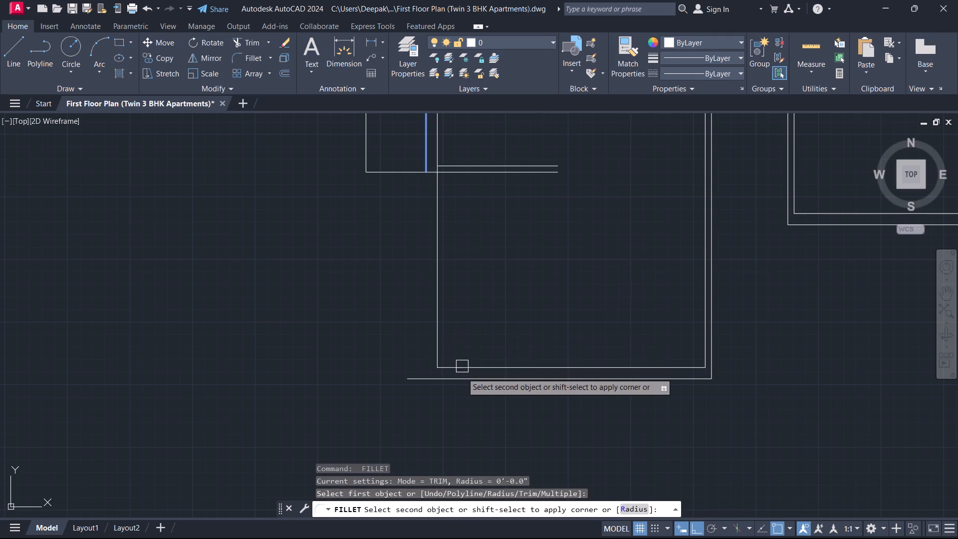
click(451, 383)
key(Escape)
Trim the crossing wall lines where the left wall meets the partition between the middle and bottom rooms.
scroll(426, 158, up, 7)
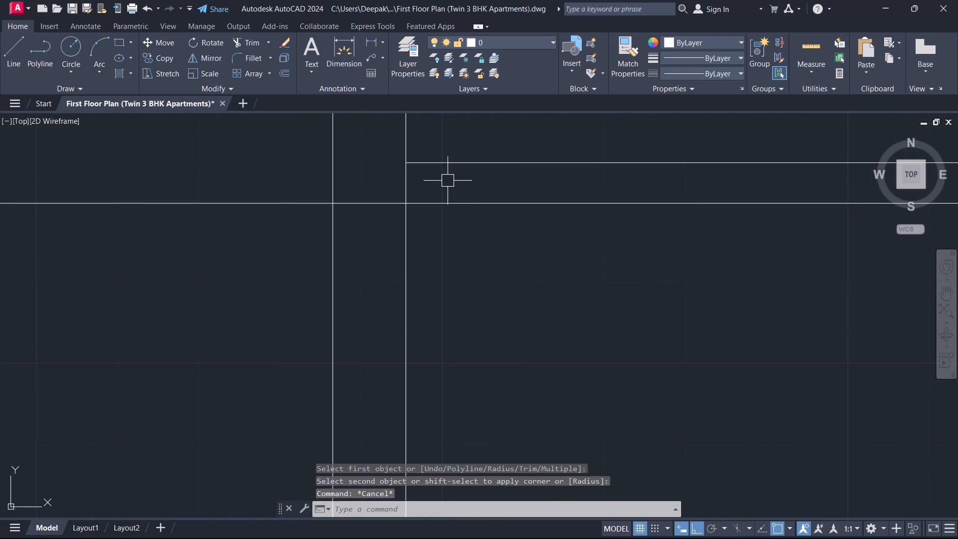
key(t)
key(r)
key(space)
drag(441, 184, 376, 229)
key(Escape)
scroll(401, 189, down, 1)
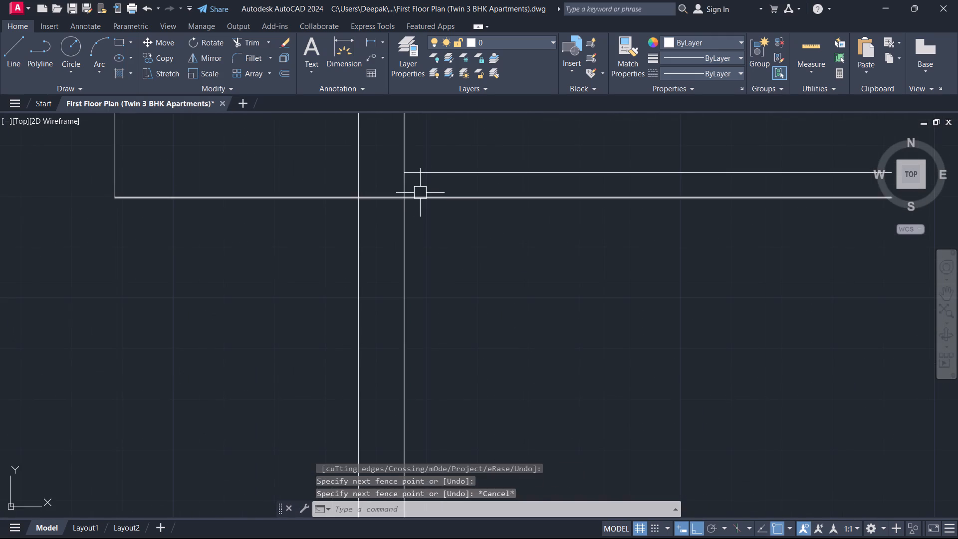
key(space)
scroll(406, 186, down, 1)
scroll(406, 186, up, 2)
drag(409, 185, 372, 238)
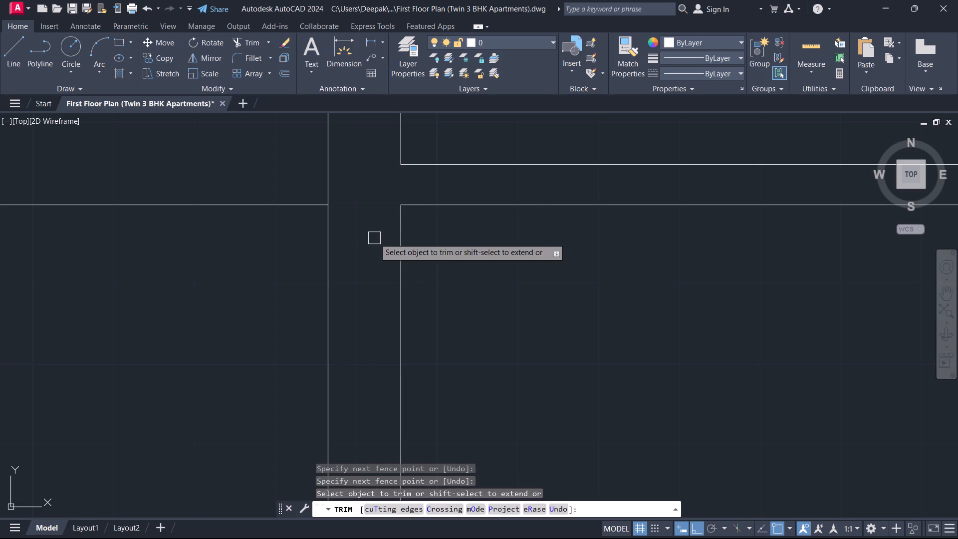
key(Escape)
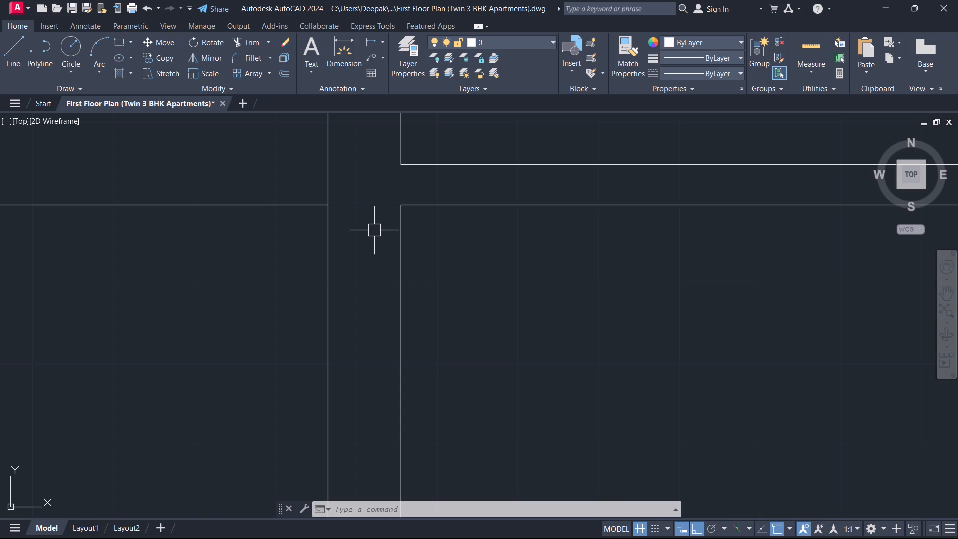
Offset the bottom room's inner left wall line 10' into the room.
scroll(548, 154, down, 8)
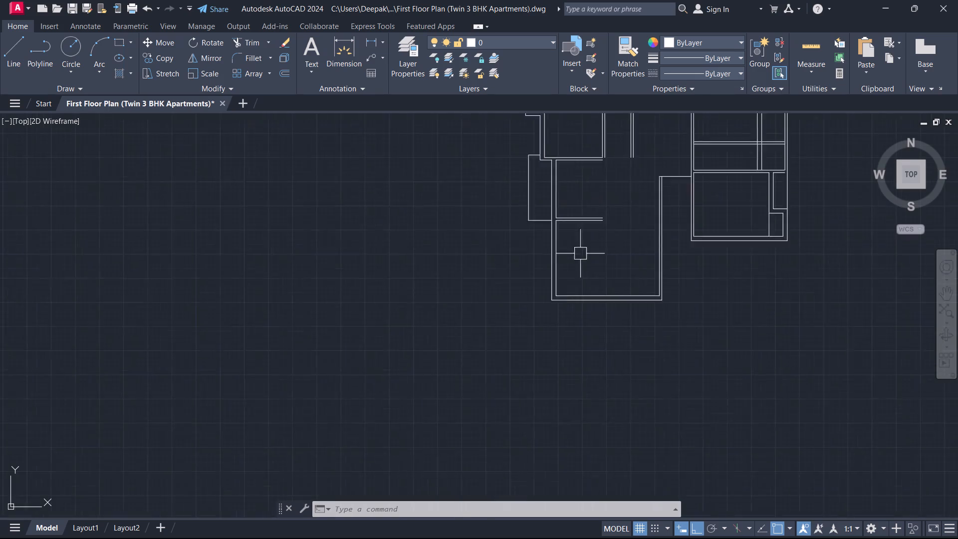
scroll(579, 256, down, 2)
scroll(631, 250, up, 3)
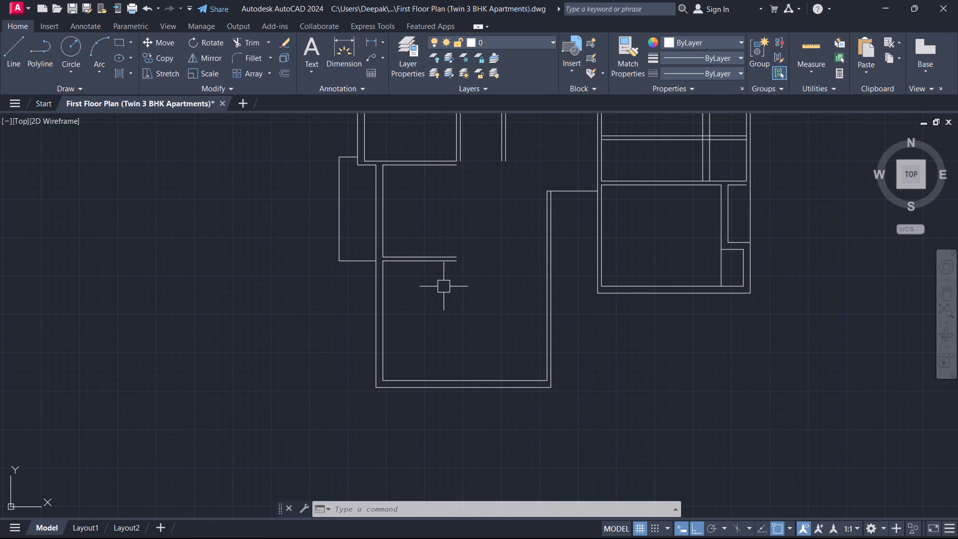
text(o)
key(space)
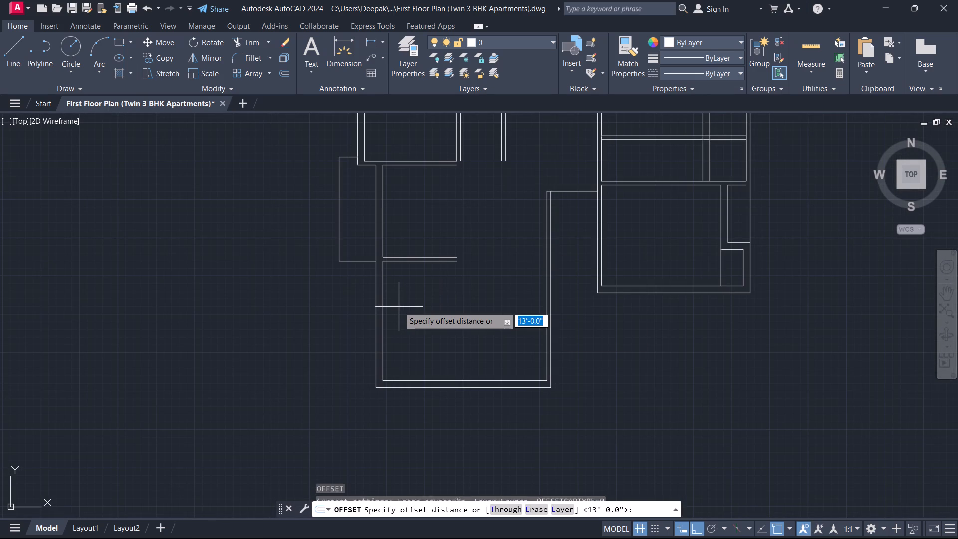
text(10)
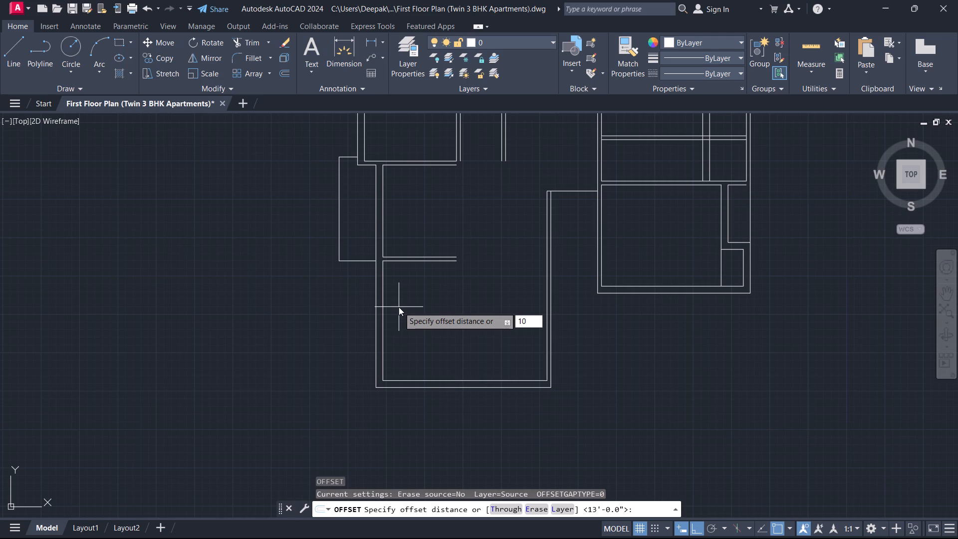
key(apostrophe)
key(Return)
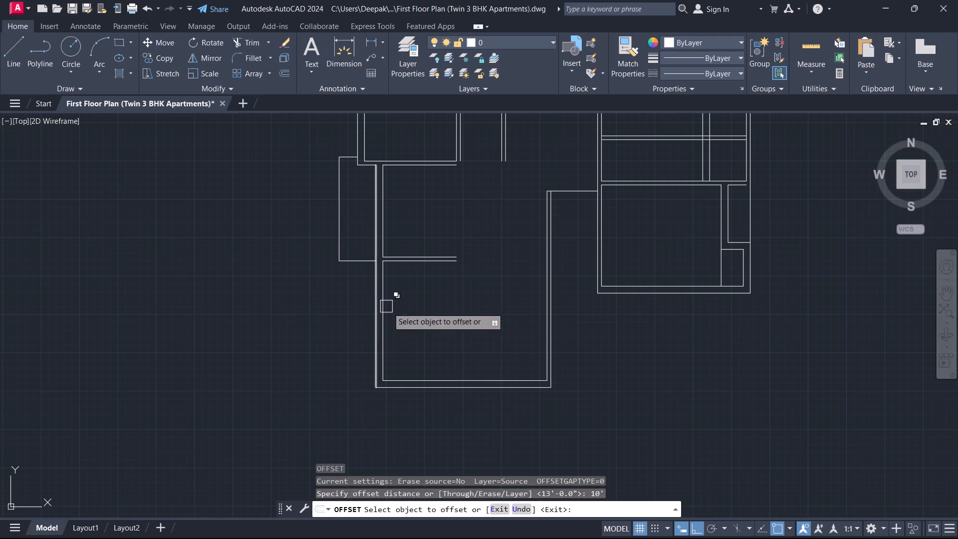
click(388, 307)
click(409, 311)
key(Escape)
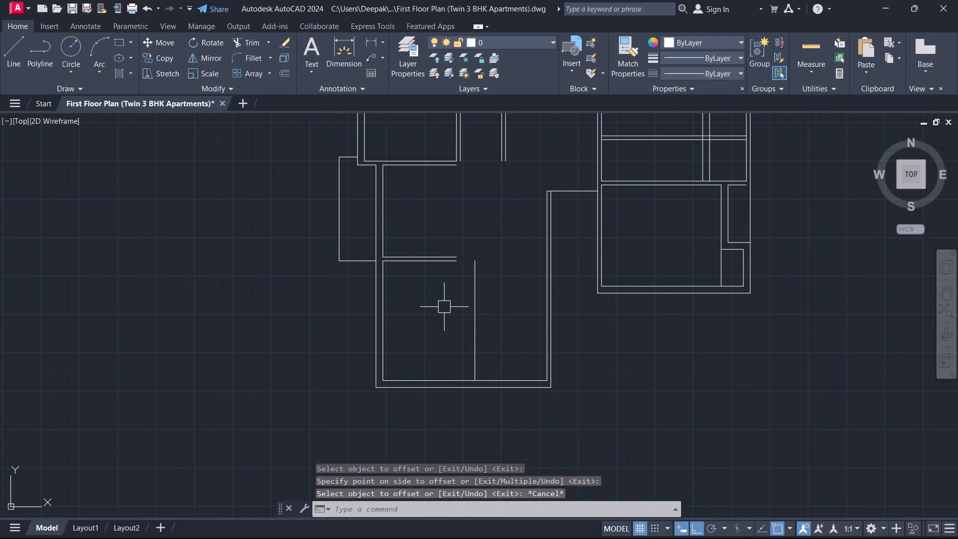
Measure the bottom room's inside height and the gap between the new offset line and the right wall.
key(d)
key(i)
key(space)
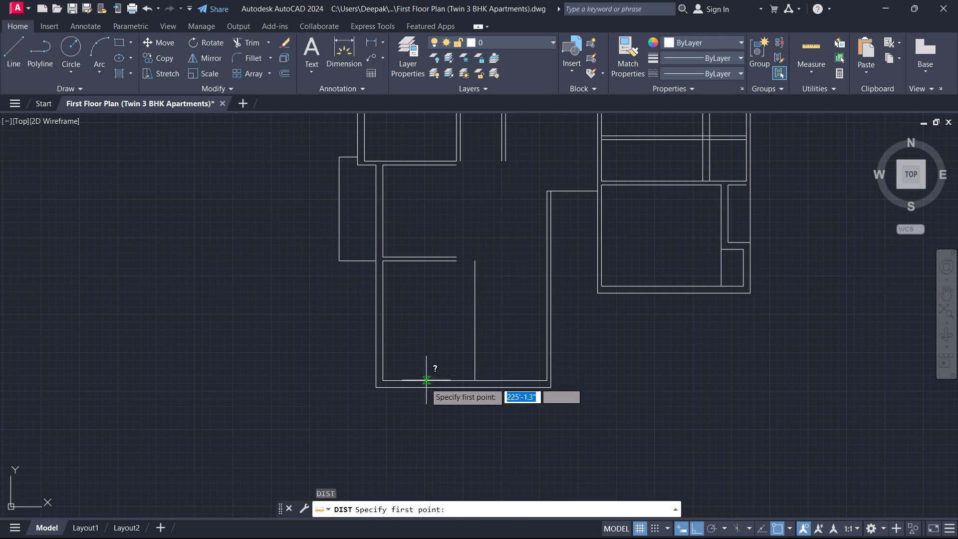
click(425, 380)
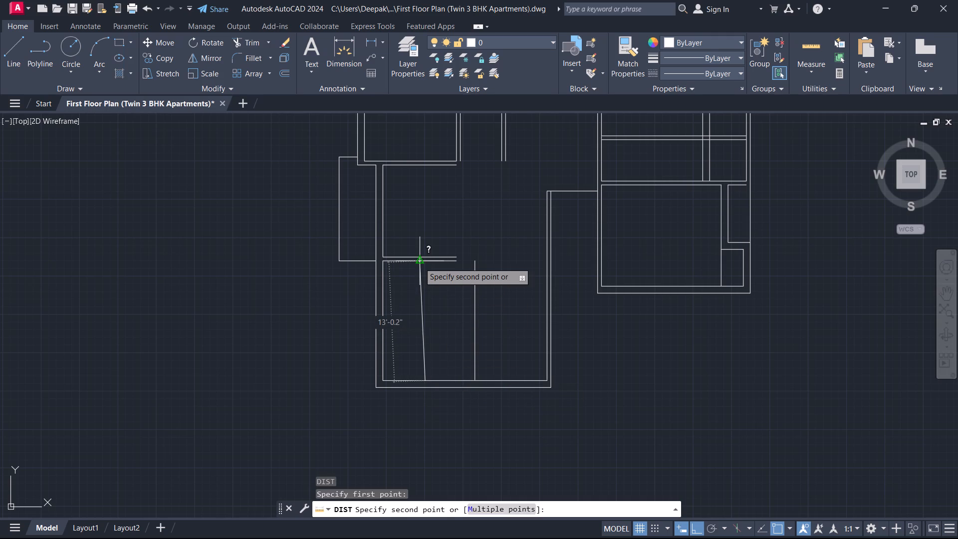
key(Escape)
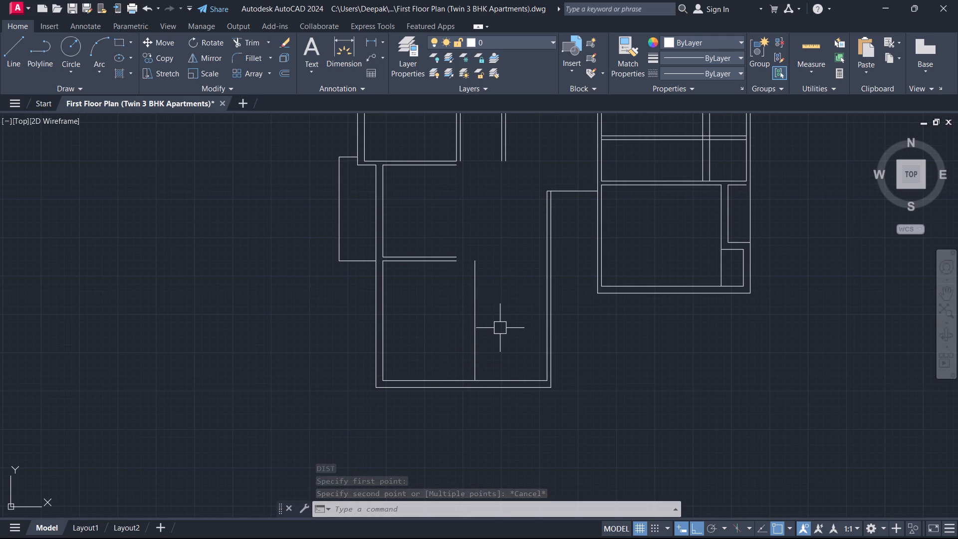
click(486, 328)
click(438, 303)
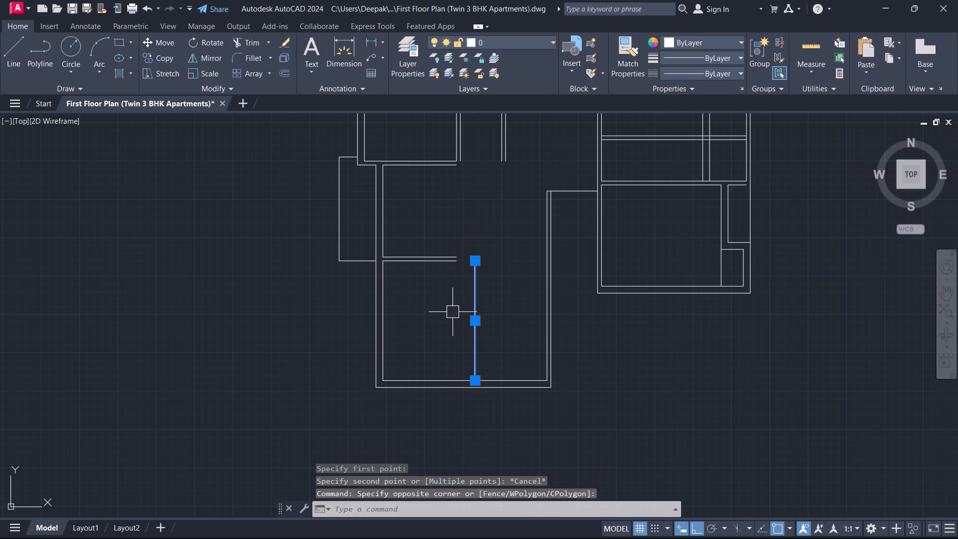
key(Escape)
key(d)
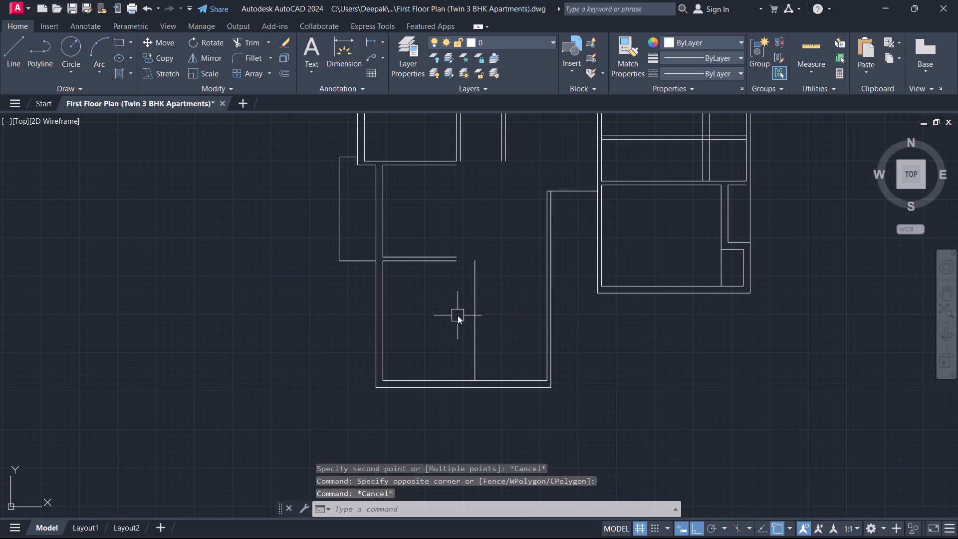
key(i)
key(space)
drag(472, 329, 479, 329)
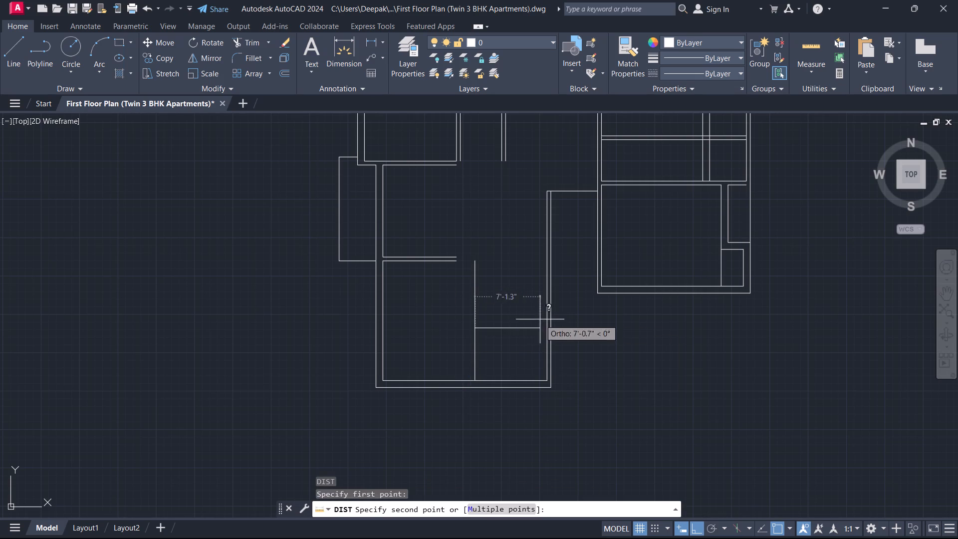
key(Escape)
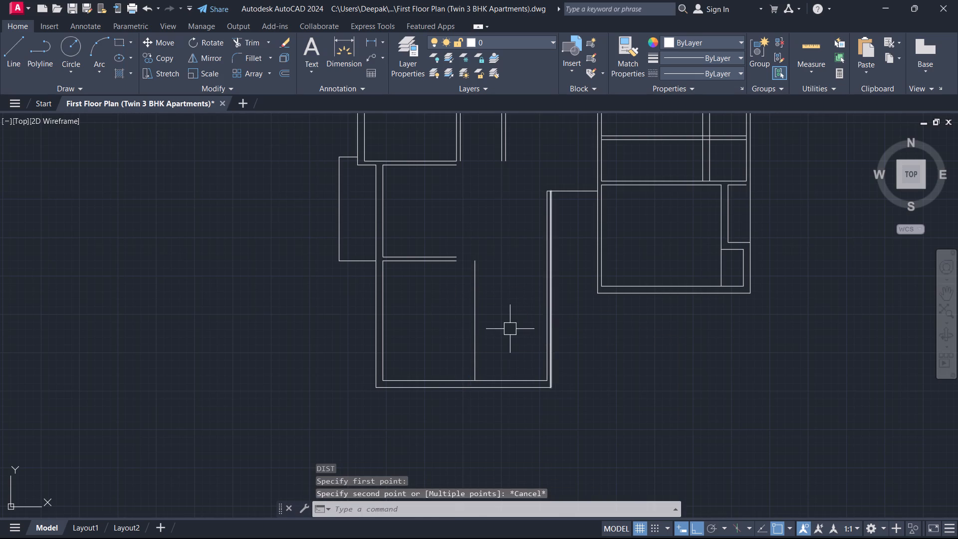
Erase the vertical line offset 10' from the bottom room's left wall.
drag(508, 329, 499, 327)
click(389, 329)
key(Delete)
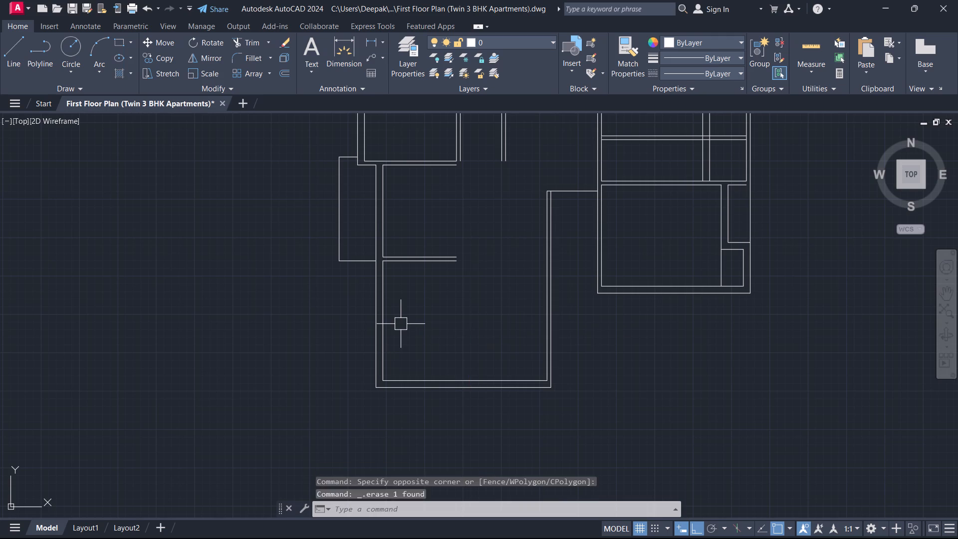
Offset the bottom room's inner left wall line 13' into the room.
text(o 13')
key(Return)
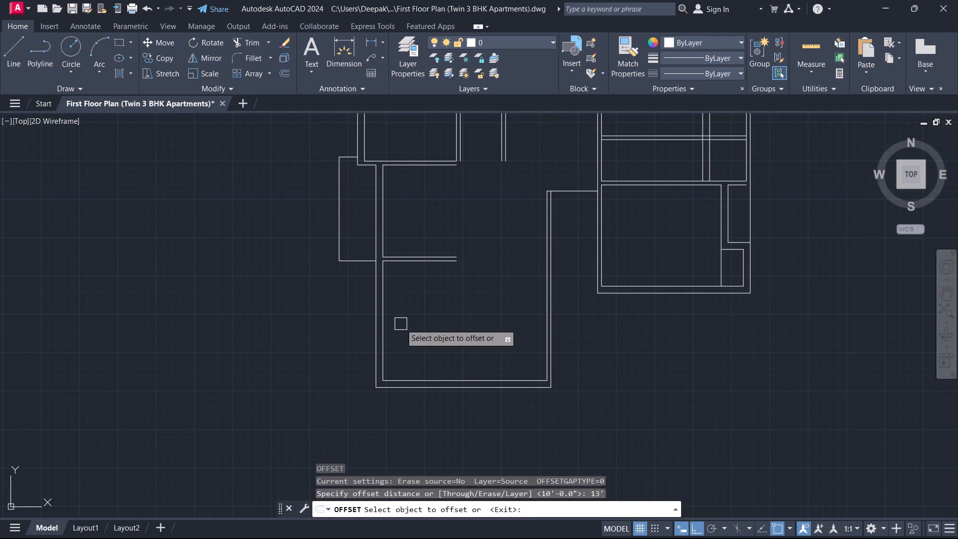
click(388, 333)
click(430, 322)
key(Escape)
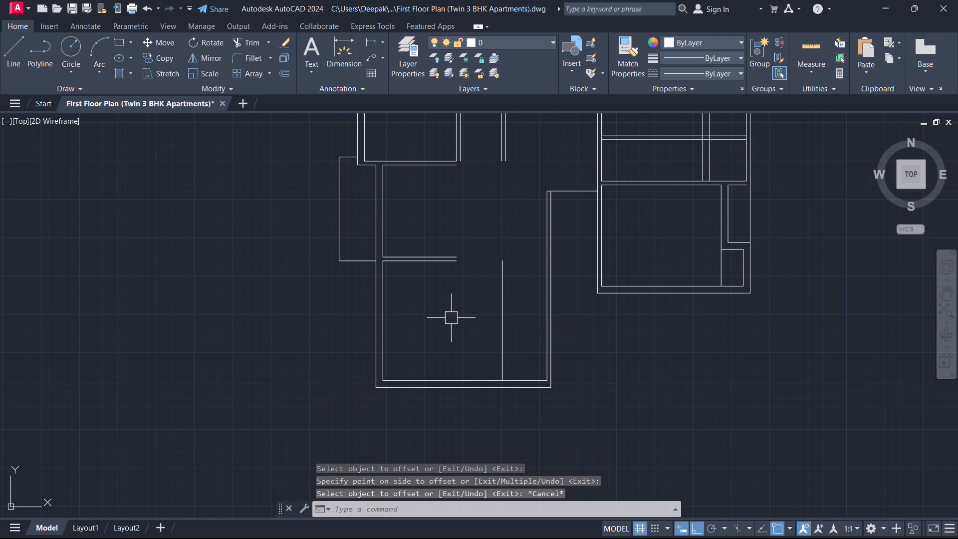
Measure the gap between the 13' offset line and the right wall.
key(d)
key(i)
key(space)
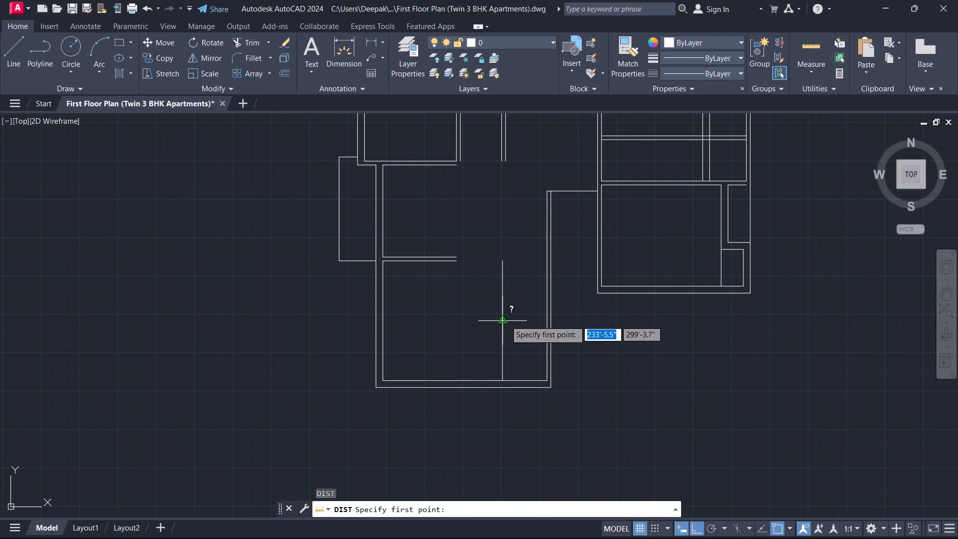
click(505, 320)
key(Escape)
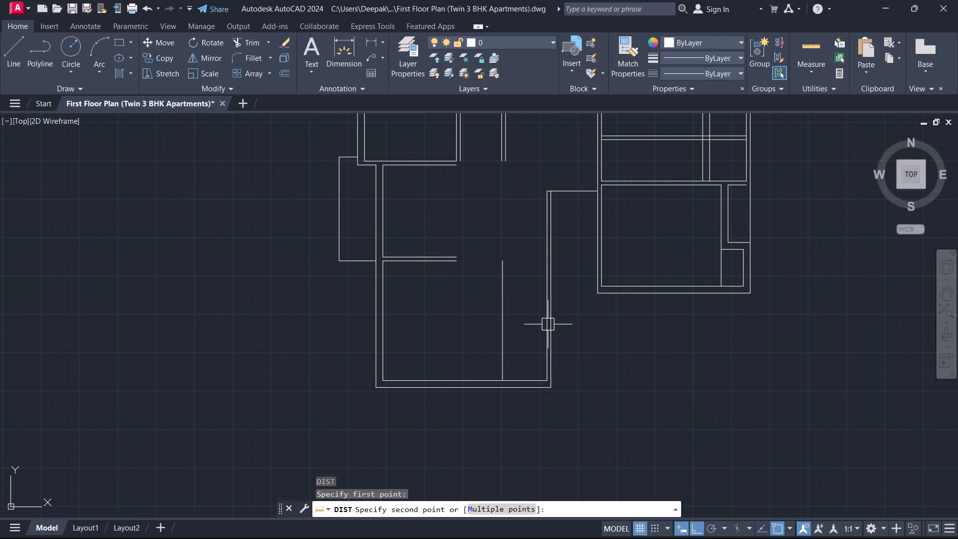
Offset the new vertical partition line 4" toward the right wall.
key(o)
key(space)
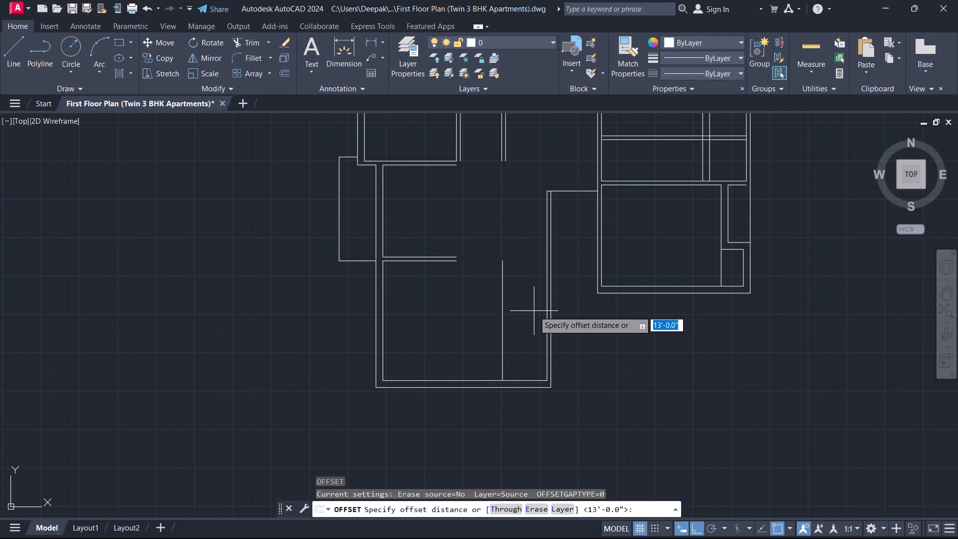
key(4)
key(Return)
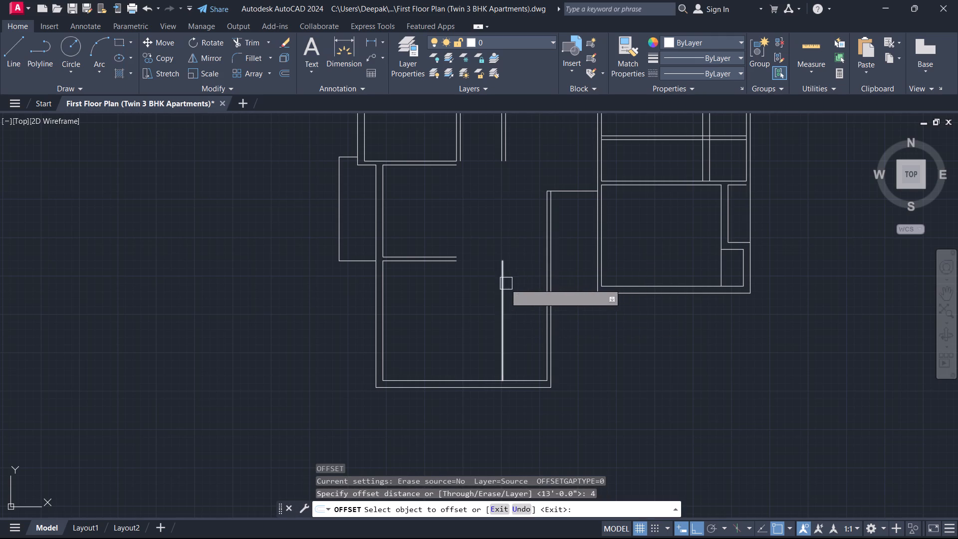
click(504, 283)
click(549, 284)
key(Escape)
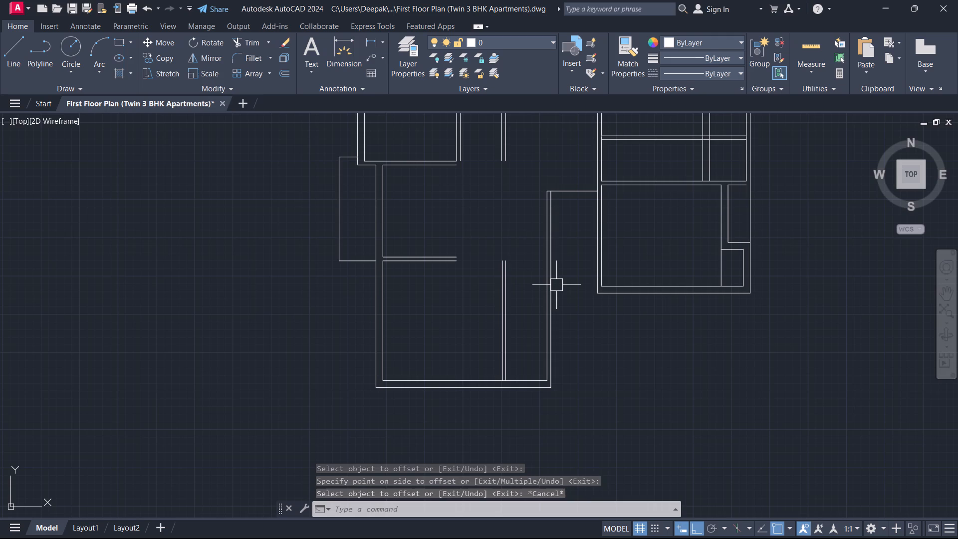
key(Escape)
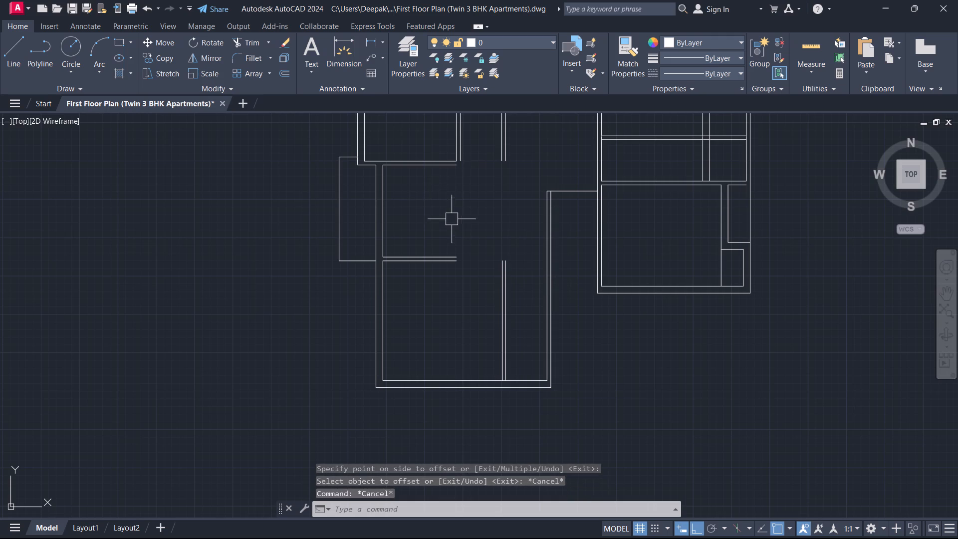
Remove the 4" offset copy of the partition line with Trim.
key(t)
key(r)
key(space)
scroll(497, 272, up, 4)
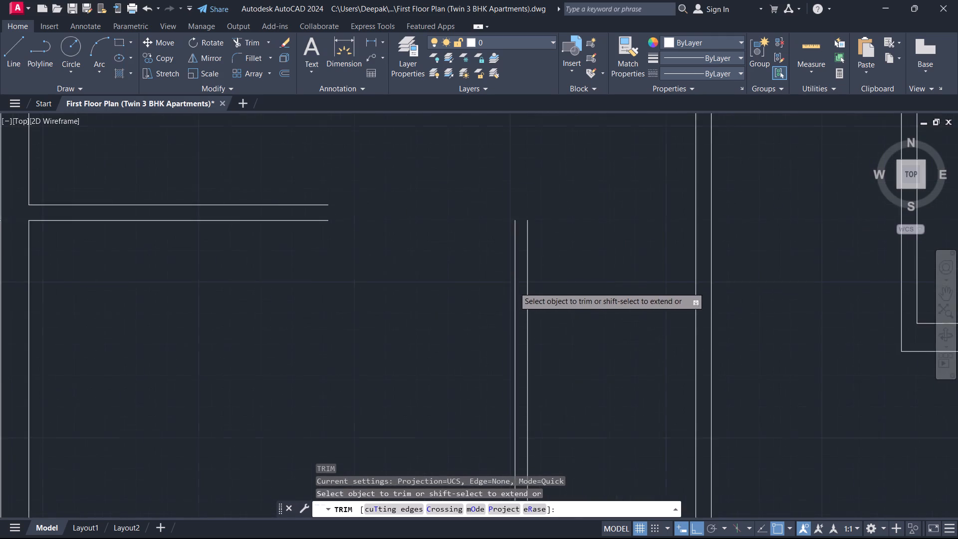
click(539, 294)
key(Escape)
Offset the vertical partition line 5" toward the right wall to give the partition its thickness.
scroll(497, 308, down, 2)
key(o)
key(space)
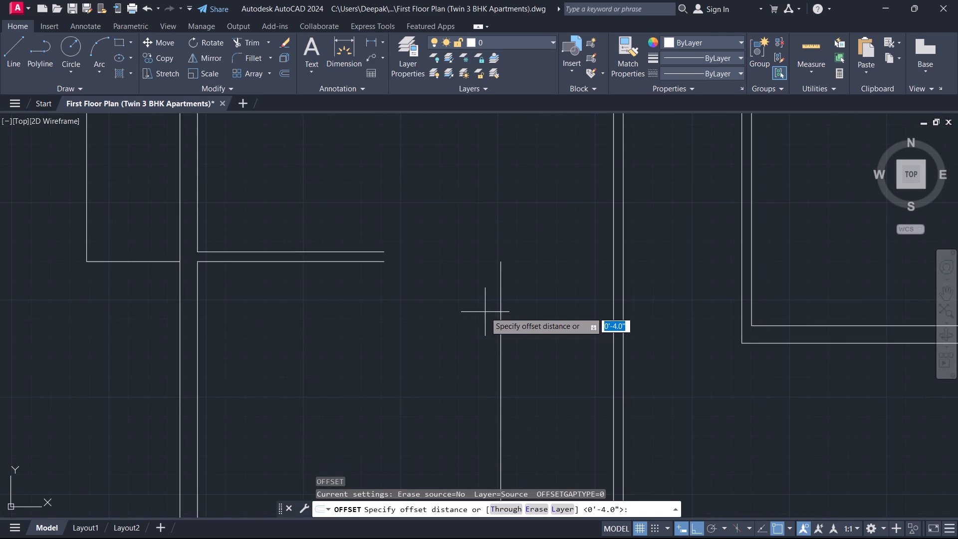
key(5)
key(Return)
double_click(504, 316)
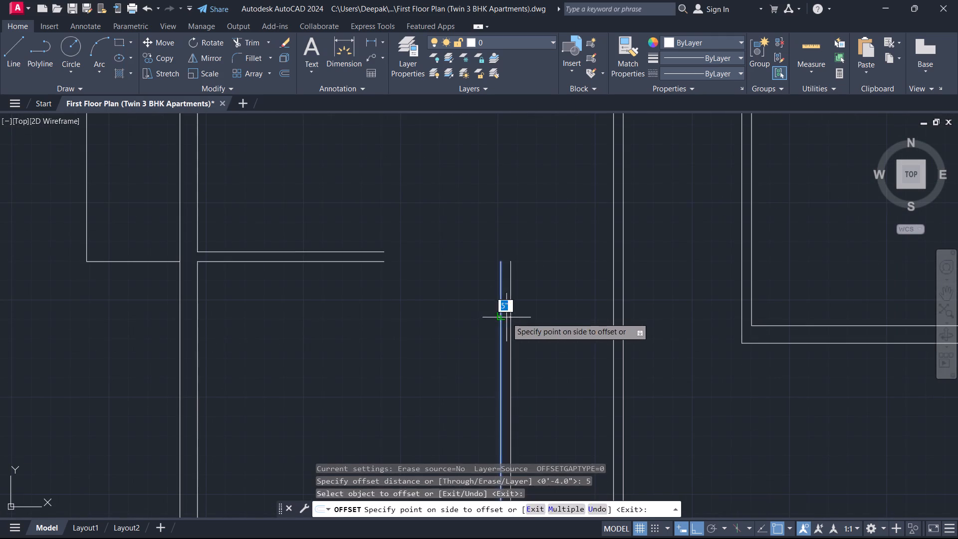
key(Escape)
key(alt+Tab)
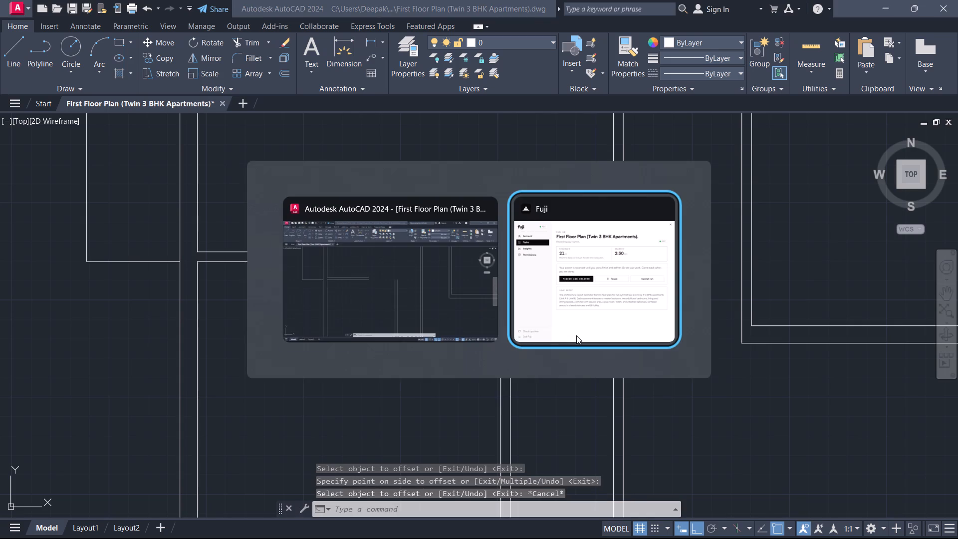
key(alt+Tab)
Trim the inner bottom wall line between the two vertical partition lines.
middle_drag(462, 321, 602, 260)
scroll(611, 243, down, 2)
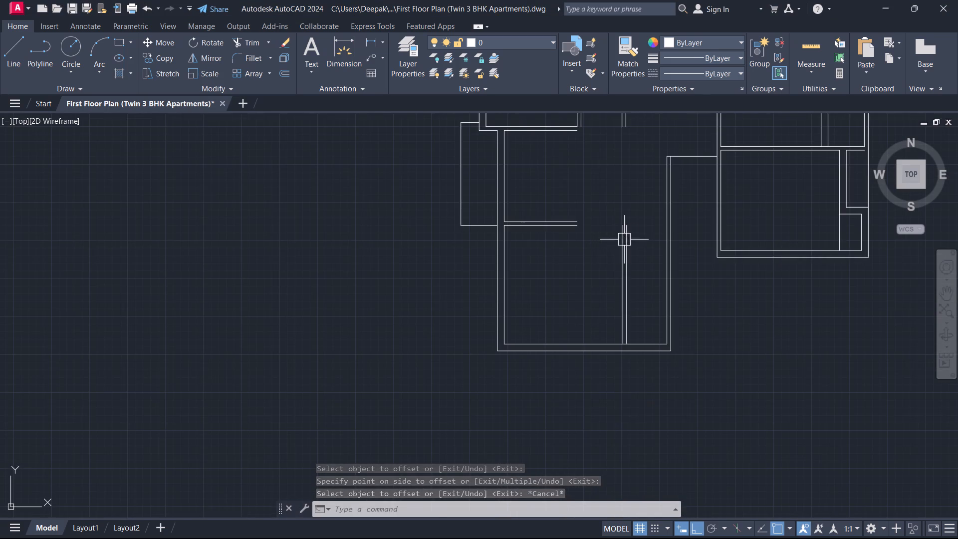
scroll(622, 243, up, 1)
text(rt)
key(Escape)
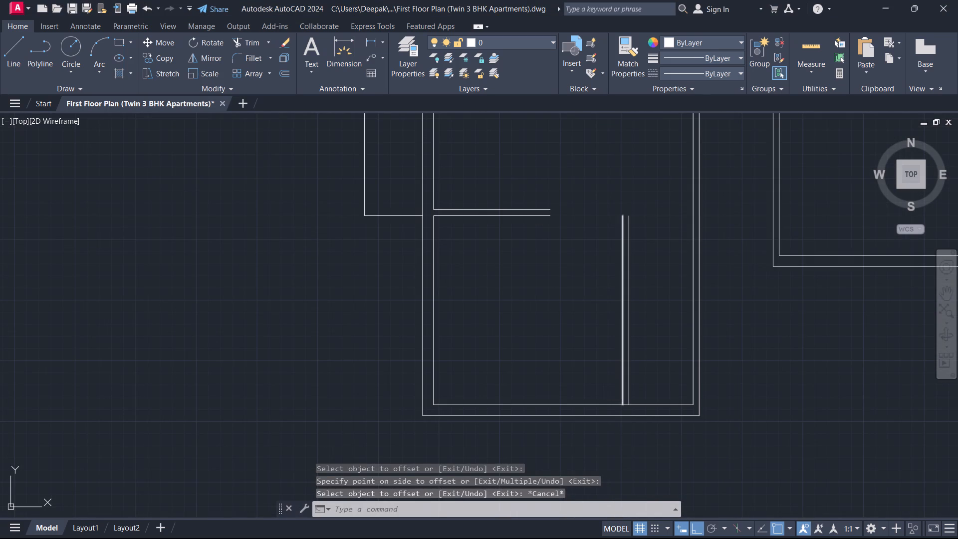
text(tr)
key(space)
scroll(632, 411, up, 5)
drag(568, 379, 568, 371)
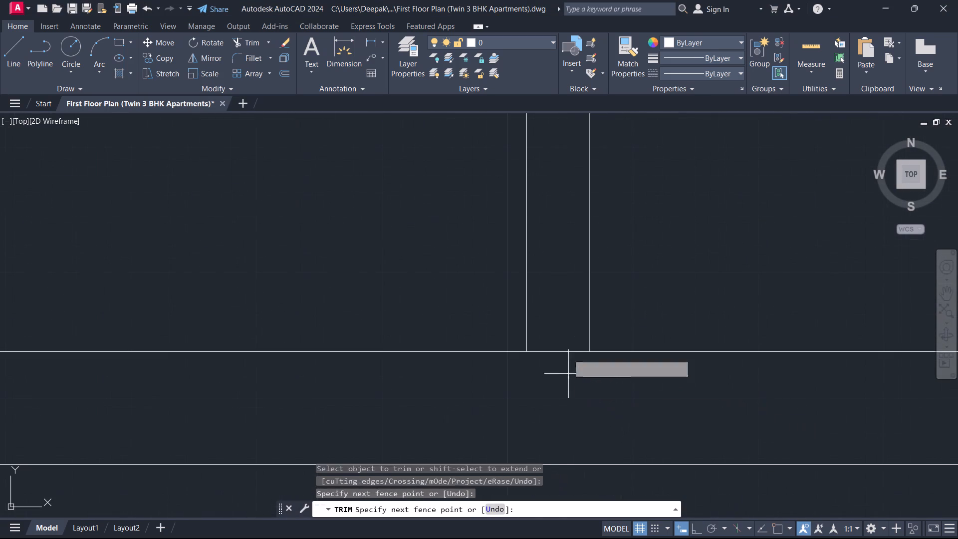
click(569, 326)
key(Escape)
key(Escape)
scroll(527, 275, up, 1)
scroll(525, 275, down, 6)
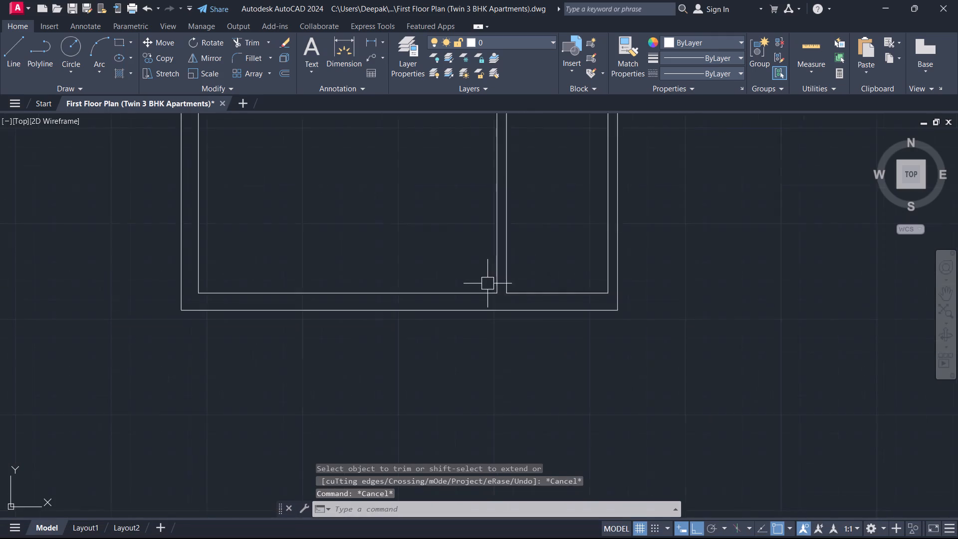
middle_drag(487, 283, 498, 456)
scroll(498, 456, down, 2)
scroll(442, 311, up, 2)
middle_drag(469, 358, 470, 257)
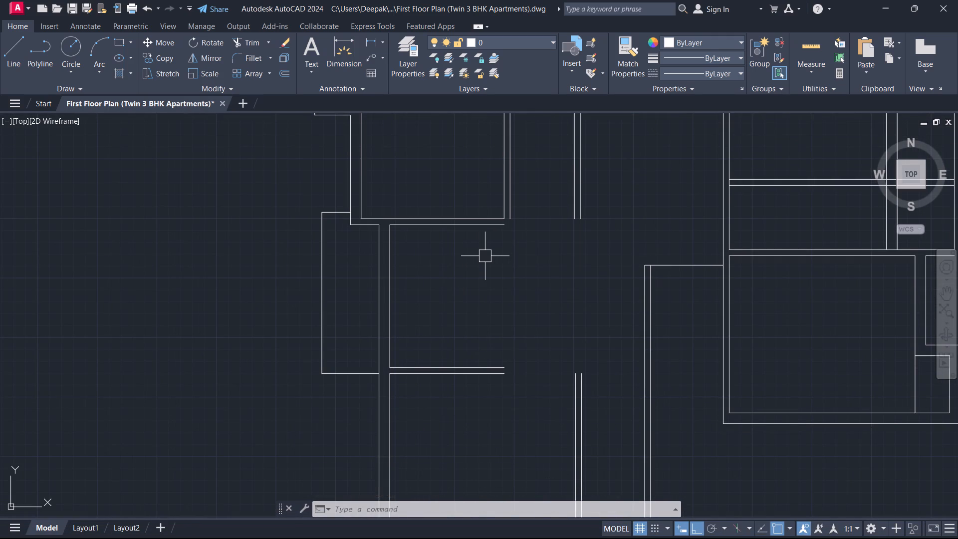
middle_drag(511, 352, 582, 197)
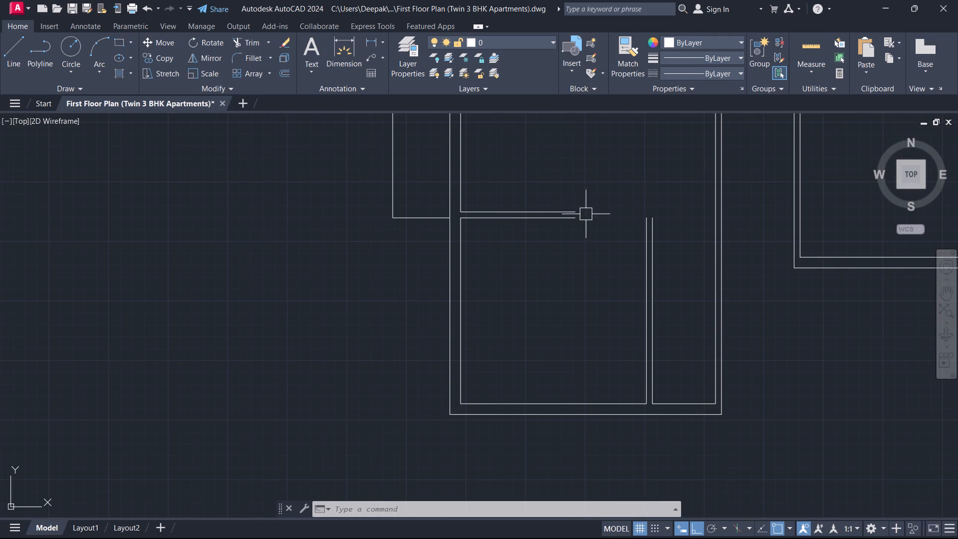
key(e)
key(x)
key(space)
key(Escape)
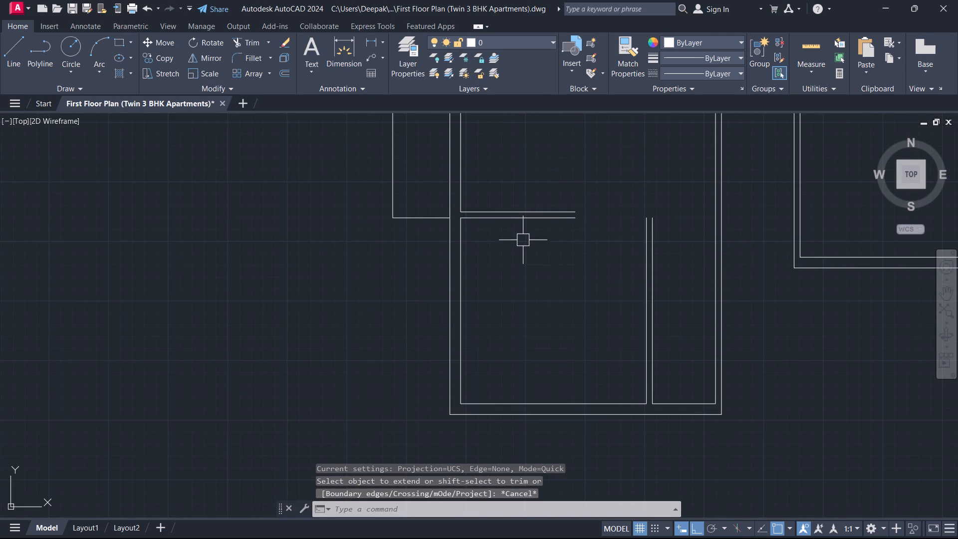
Offset the lower line of the partition between the middle and bottom rooms 10' down into the bottom room.
text(o 10')
key(Return)
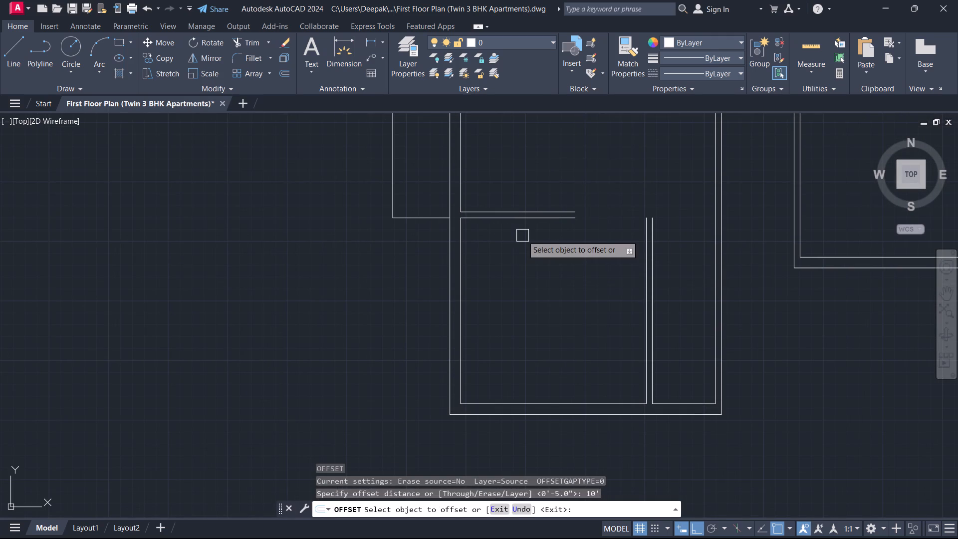
click(533, 222)
click(520, 284)
key(Escape)
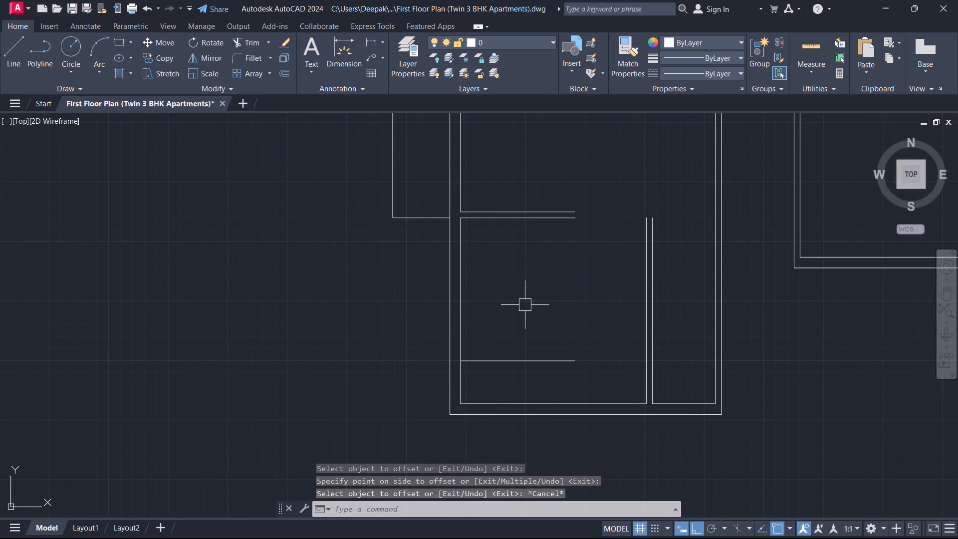
Offset the bottom room's new lower horizontal line 9" downward to give the wall its thickness.
key(o)
key(space)
text(9)
key(Return)
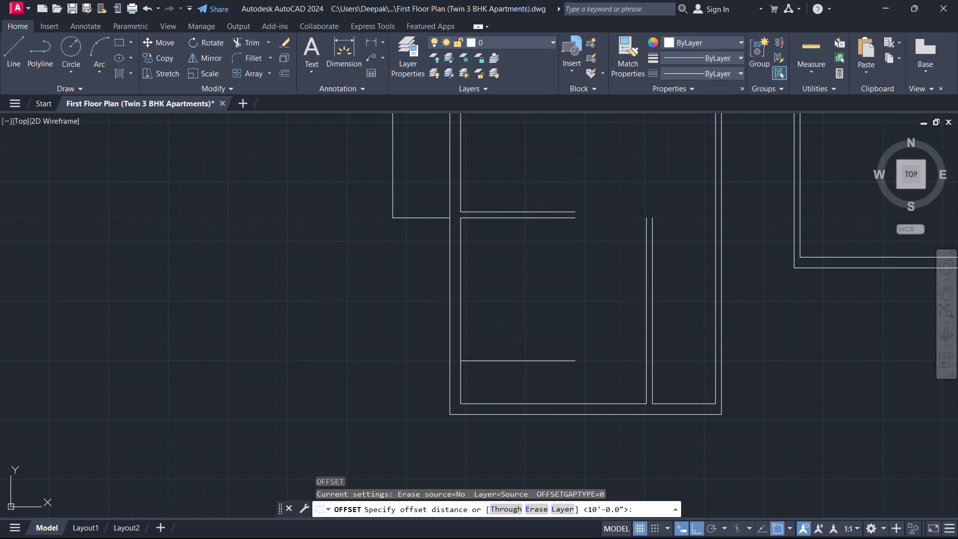
click(532, 360)
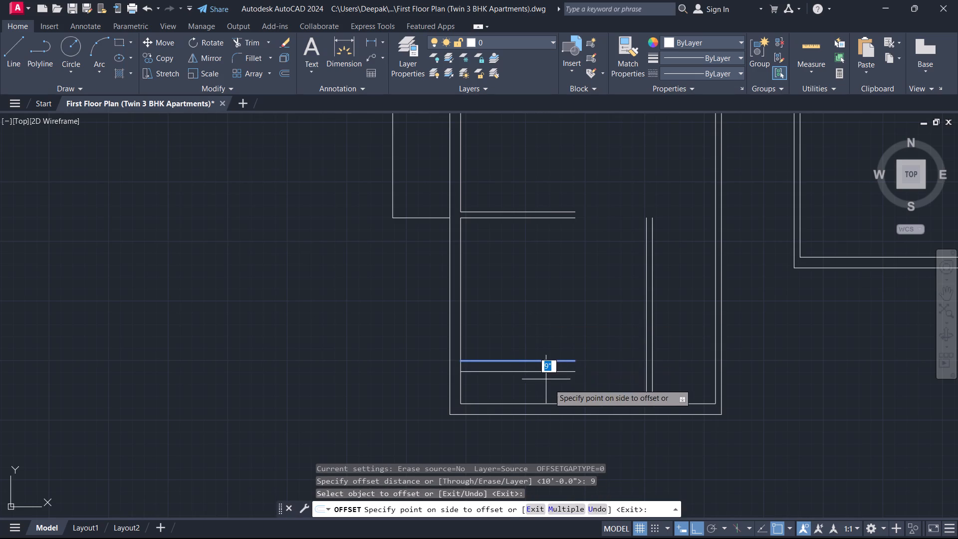
click(553, 390)
key(Escape)
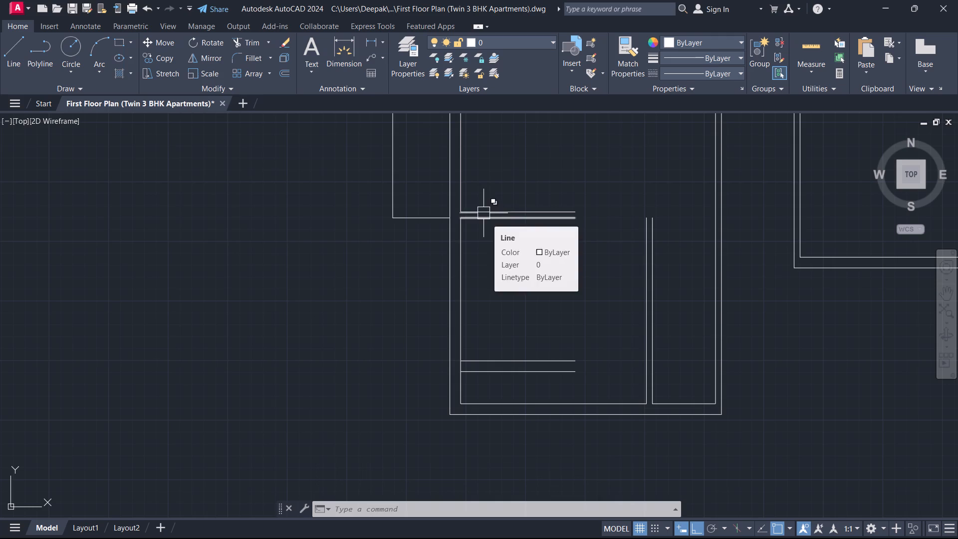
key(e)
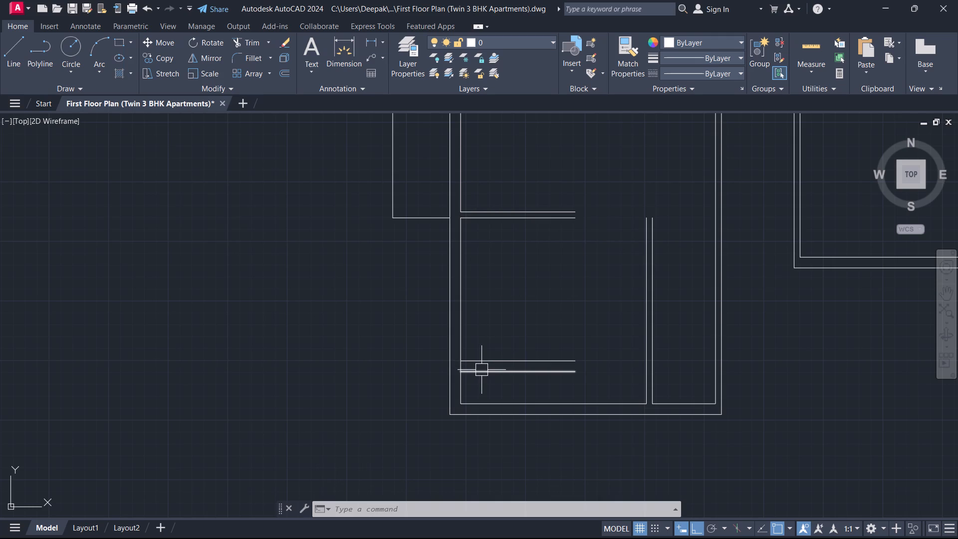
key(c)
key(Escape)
Extend the lower line of the new 9" wall to the outer line of the left wall.
key(e)
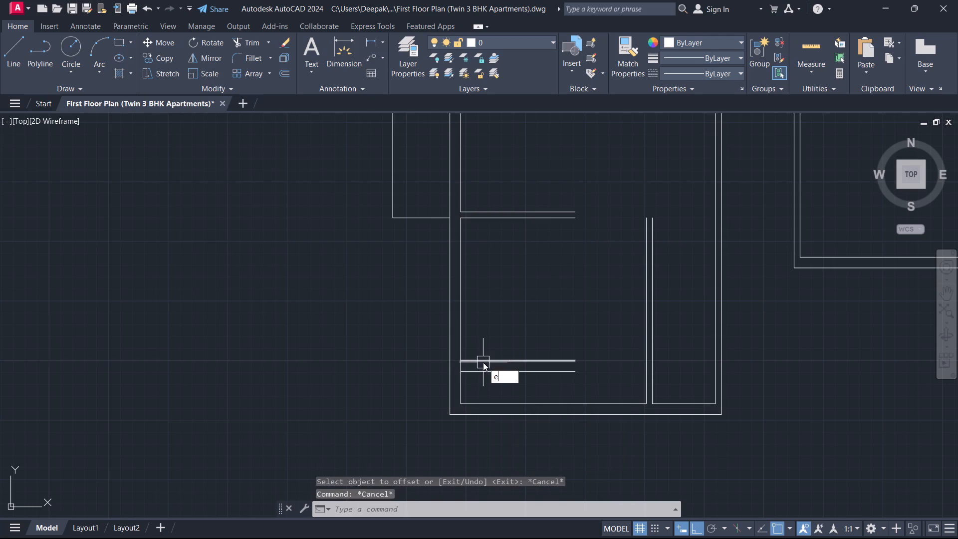
key(x)
key(space)
click(491, 369)
key(Escape)
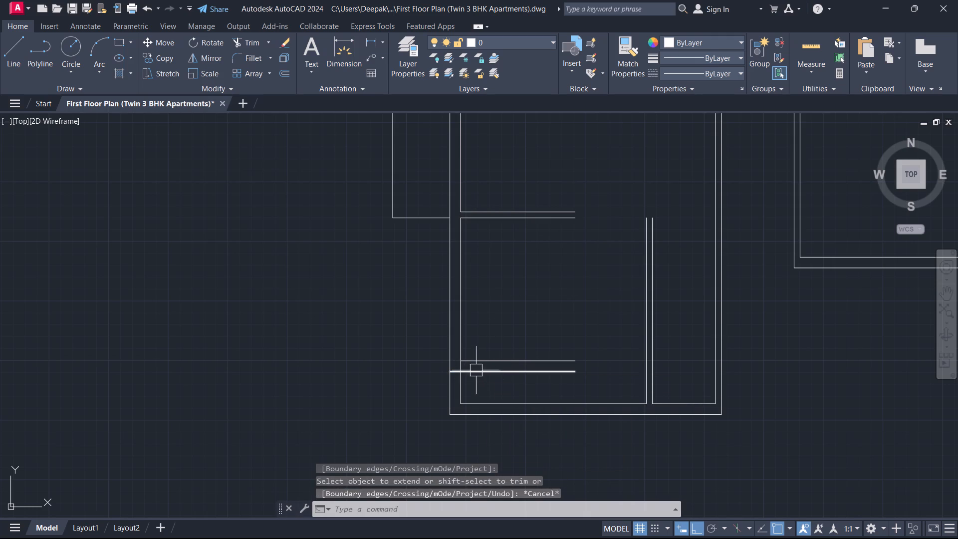
Trim the outer and inner left wall lines below the new 9" bottom wall so they form a clean corner.
scroll(459, 366, up, 1)
key(t)
key(r)
key(space)
drag(489, 398, 388, 396)
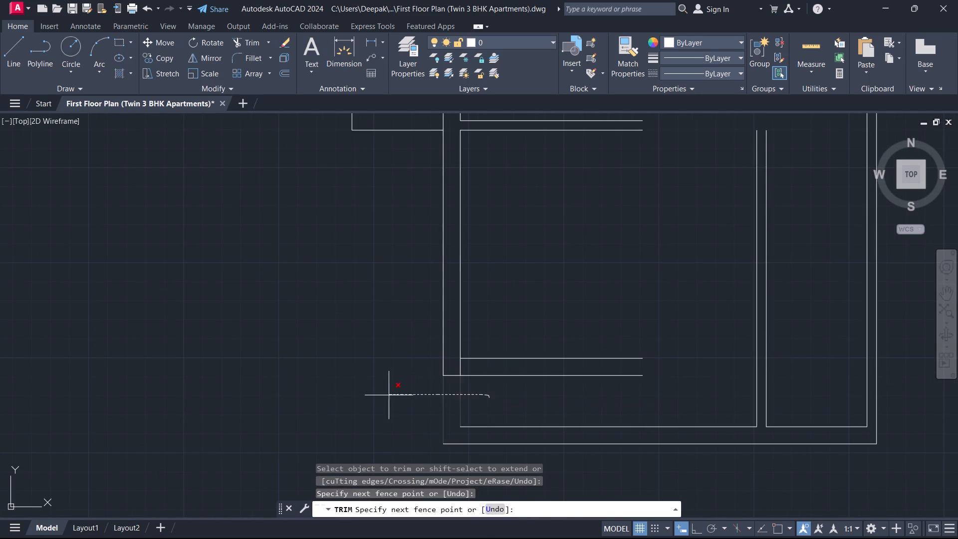
drag(388, 396, 387, 397)
key(Escape)
key(space)
scroll(461, 365, up, 3)
click(461, 364)
click(426, 369)
key(Escape)
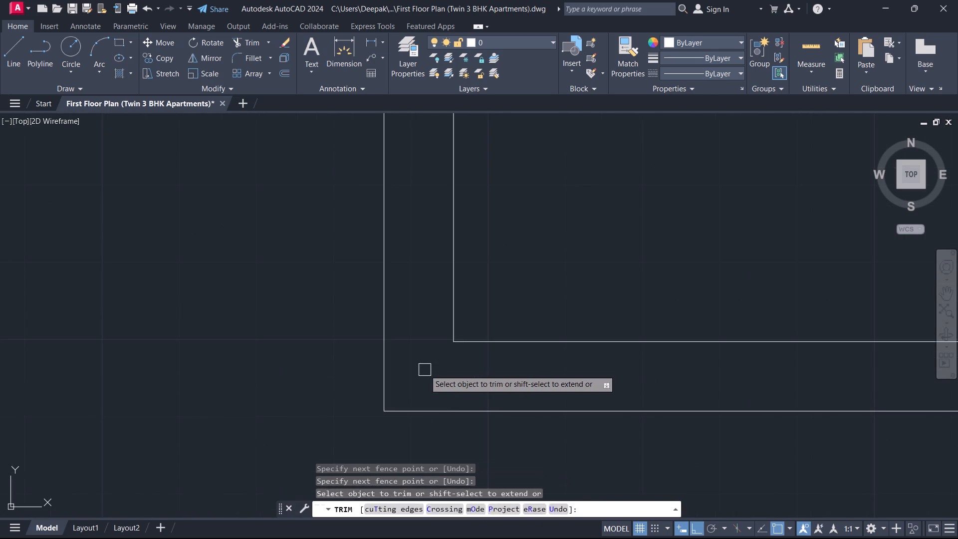
Extend both lines of the new 9" bottom wall to the left line of the vertical partition.
scroll(487, 360, down, 8)
scroll(548, 340, up, 2)
scroll(480, 368, up, 1)
middle_drag(480, 368, 528, 258)
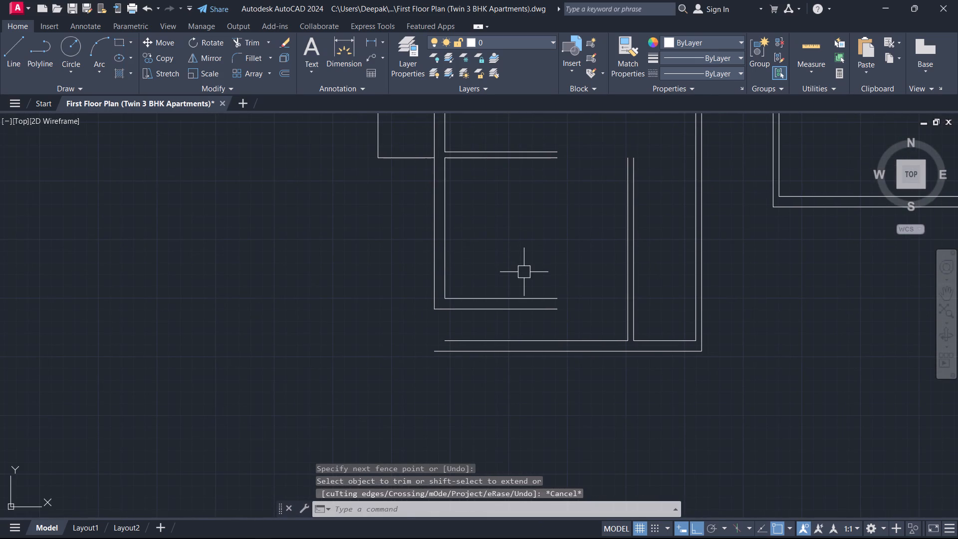
text(ex)
key(space)
drag(524, 273, 528, 278)
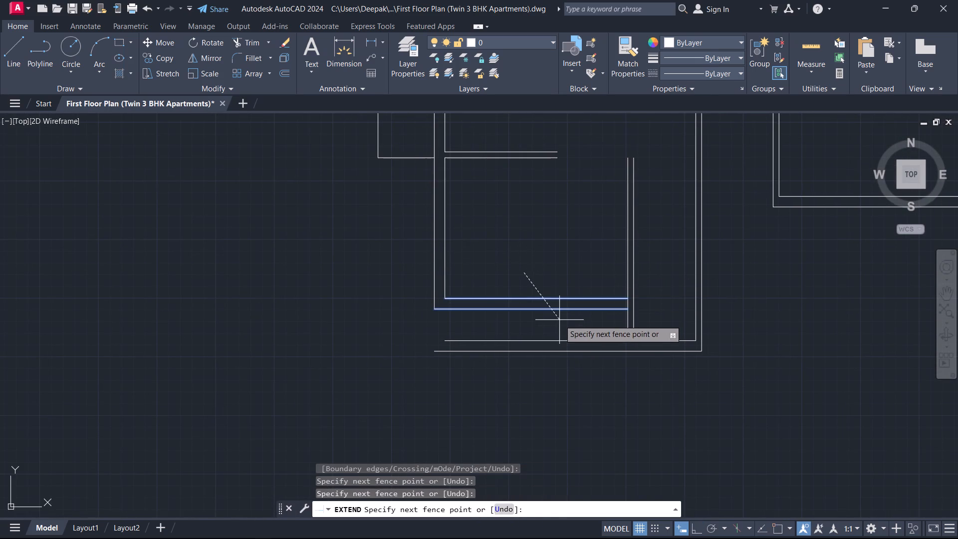
click(559, 320)
key(Escape)
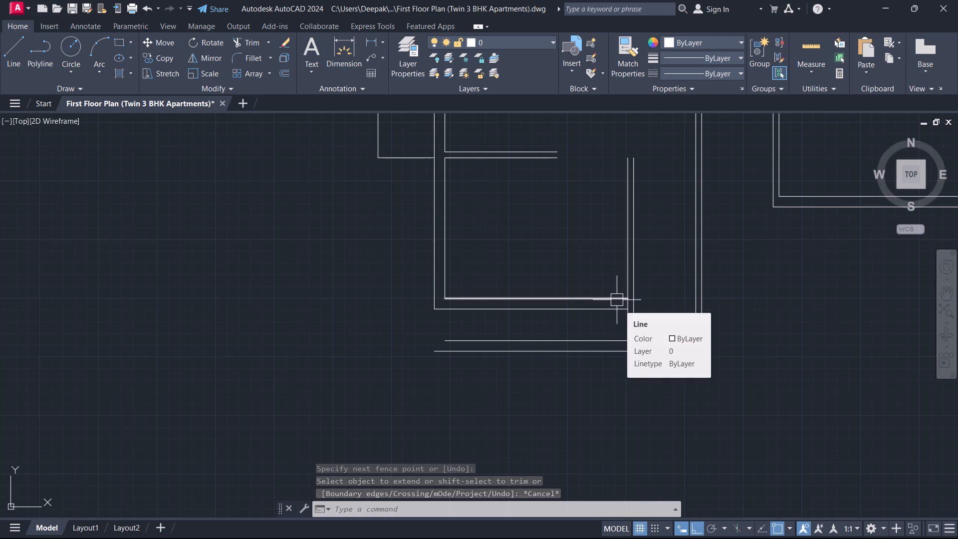
Extend the vertical partition's left line down to the old outer bottom wall line.
scroll(652, 346, up, 1)
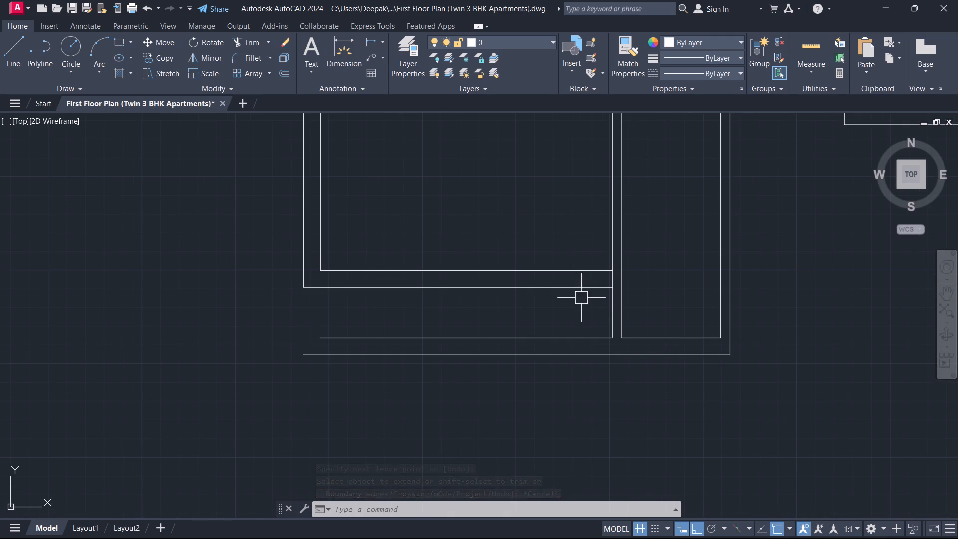
key(e)
key(x)
key(space)
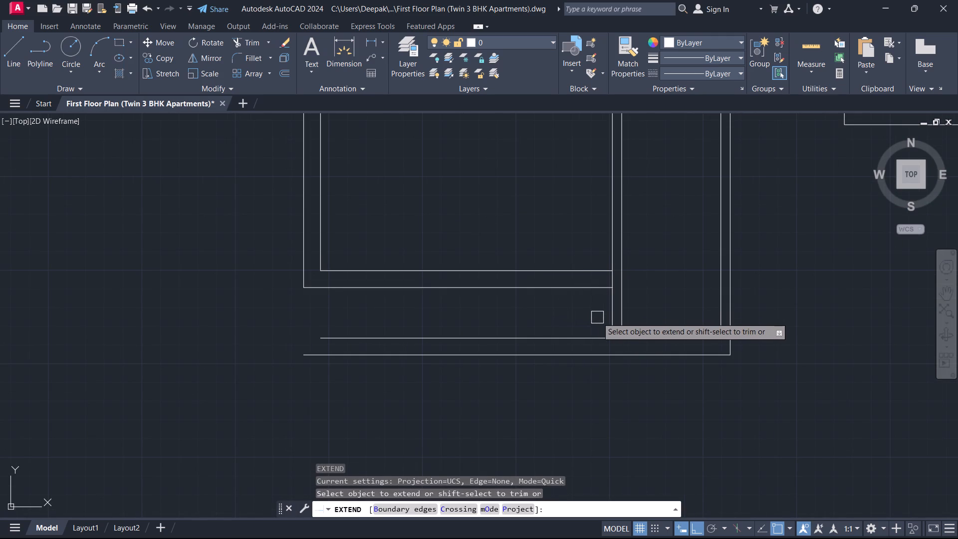
click(609, 325)
key(Escape)
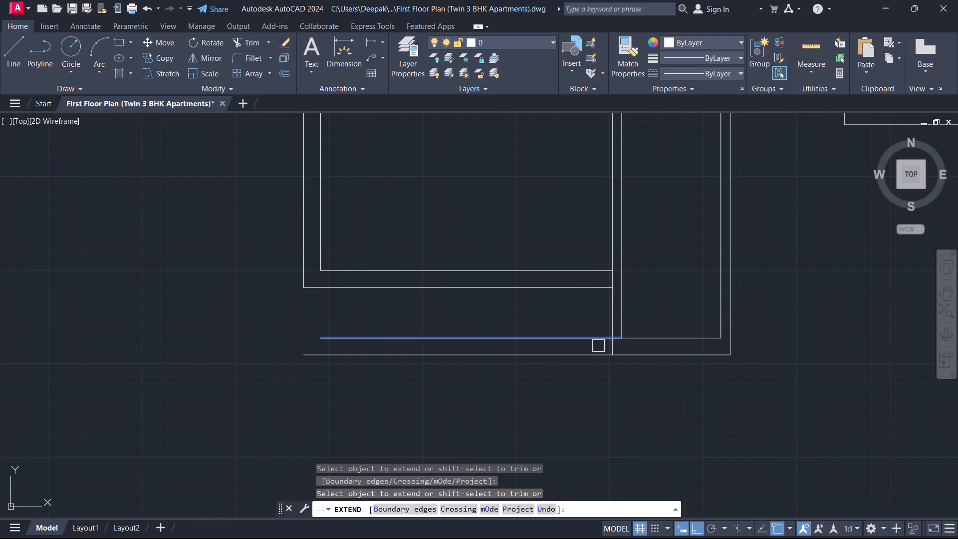
Trim away both old bottom wall lines on the left side of the vertical partition.
key(t)
key(r)
key(space)
drag(577, 324, 567, 383)
key(Escape)
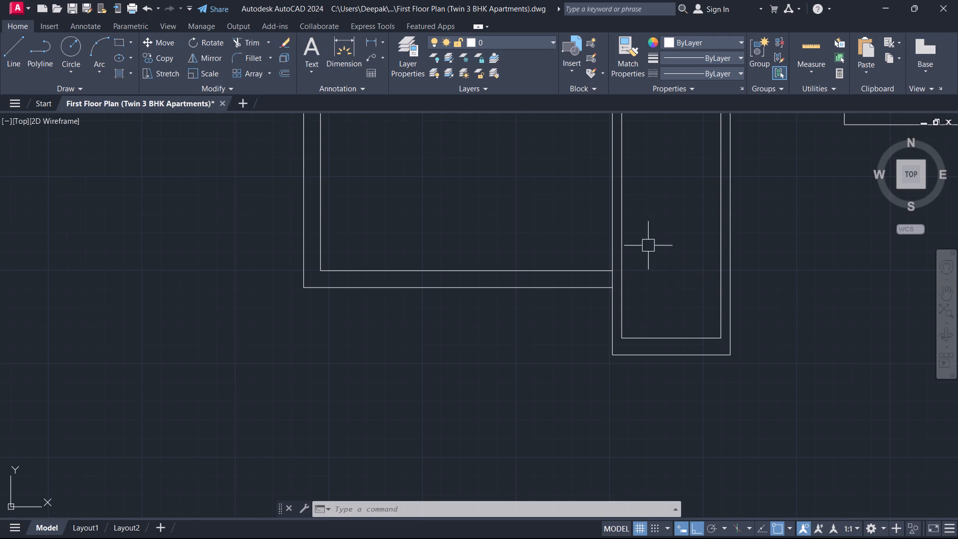
Extend both lines of the partition between the middle and bottom rooms to the inner line of the right wall.
scroll(565, 302, down, 2)
middle_drag(565, 302, 635, 350)
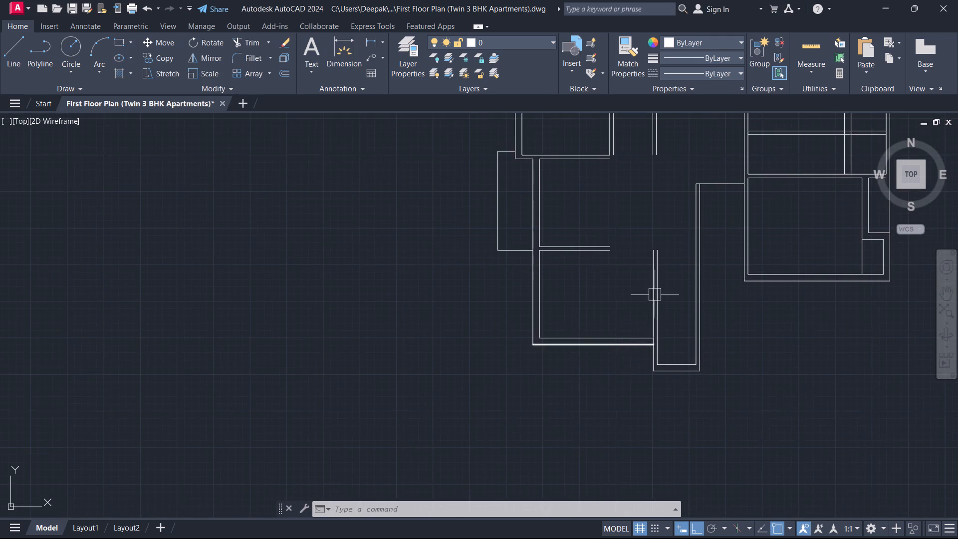
scroll(654, 287, up, 1)
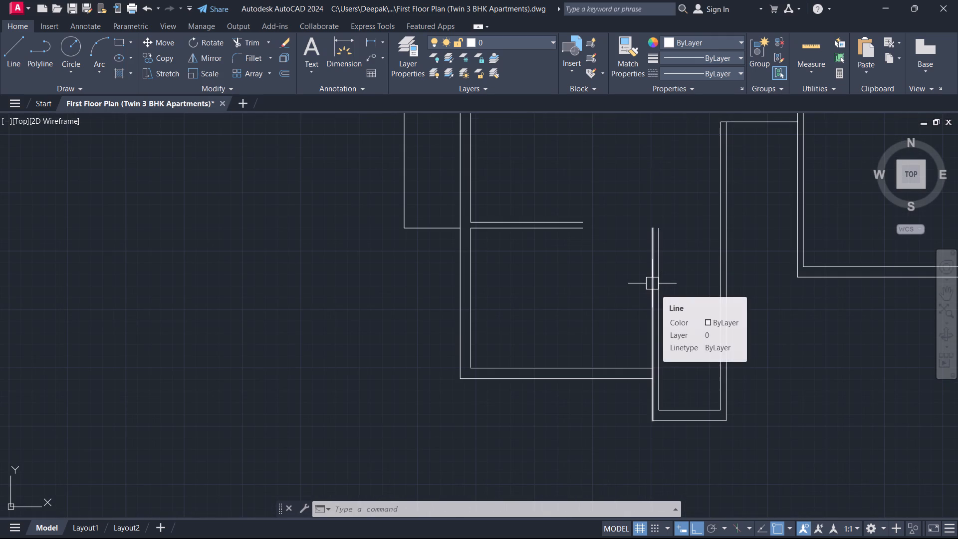
scroll(649, 271, up, 2)
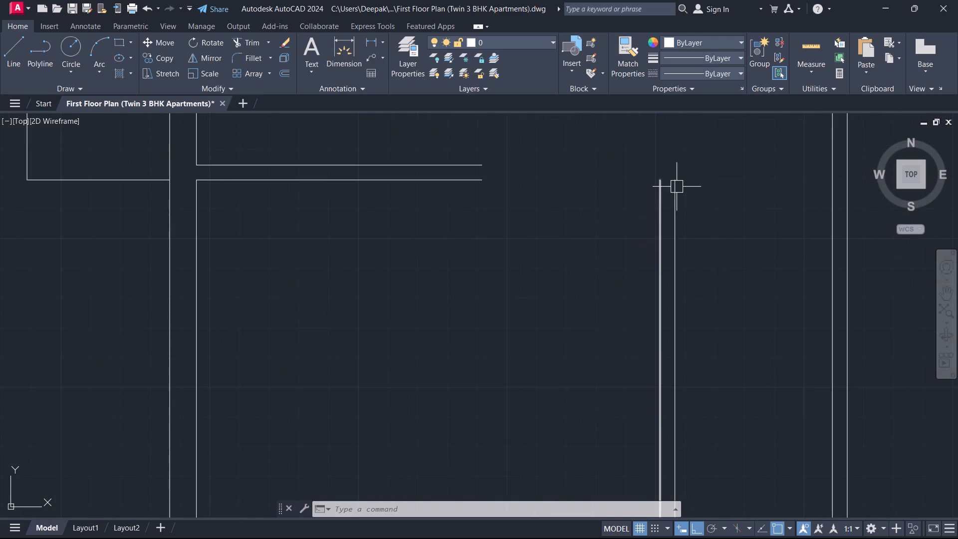
text(ex)
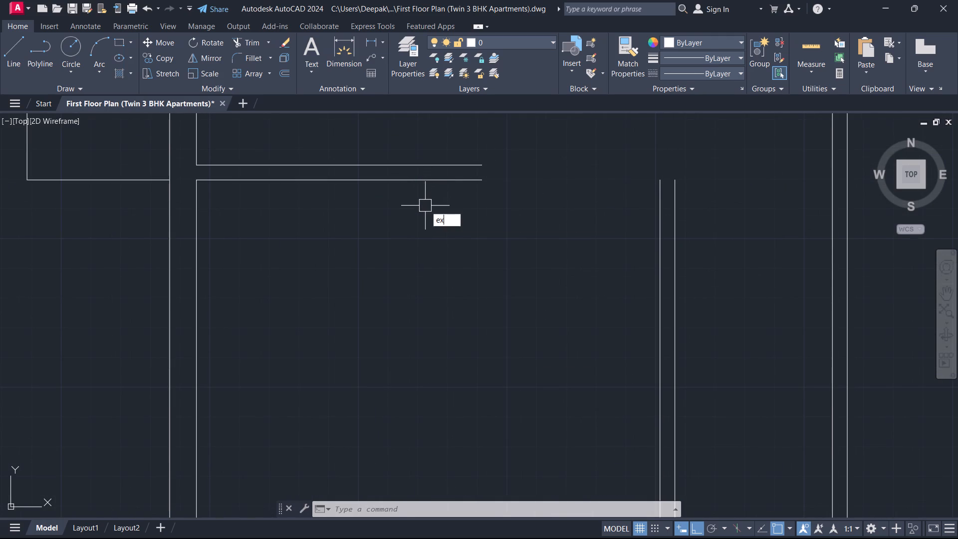
key(space)
click(393, 220)
click(508, 130)
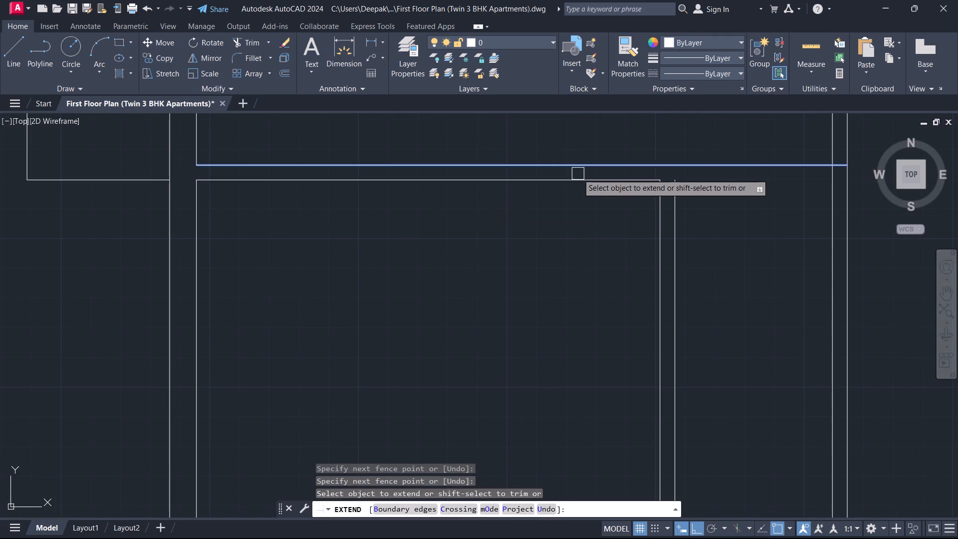
click(575, 183)
click(597, 176)
key(Escape)
Extend the vertical partition's left line up to the upper line of the horizontal partition.
scroll(670, 183, up, 3)
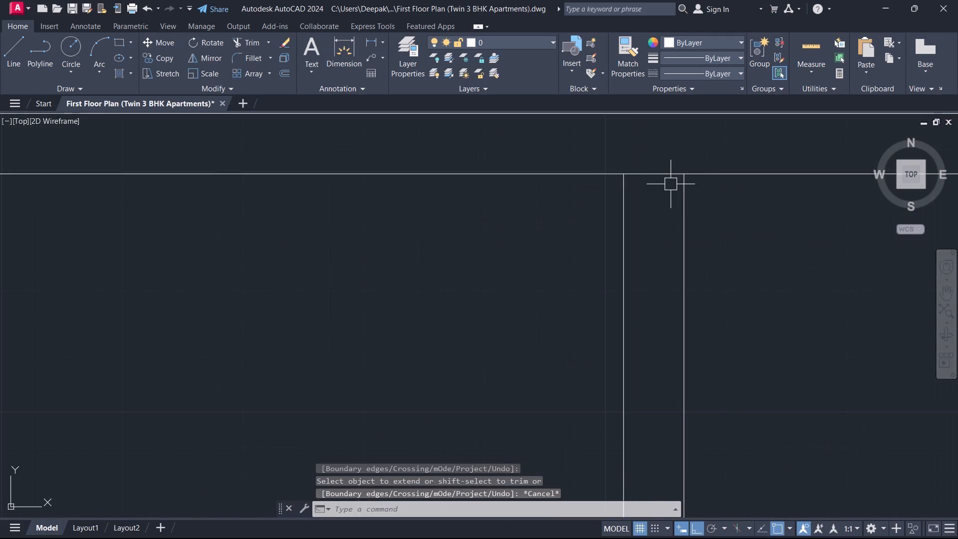
key(e)
key(x)
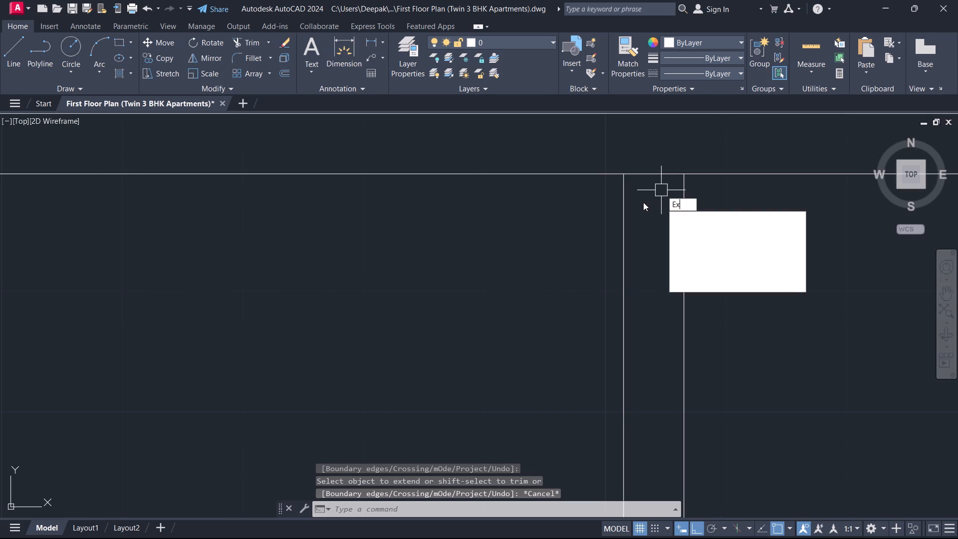
key(space)
click(632, 206)
middle_drag(604, 188, 611, 260)
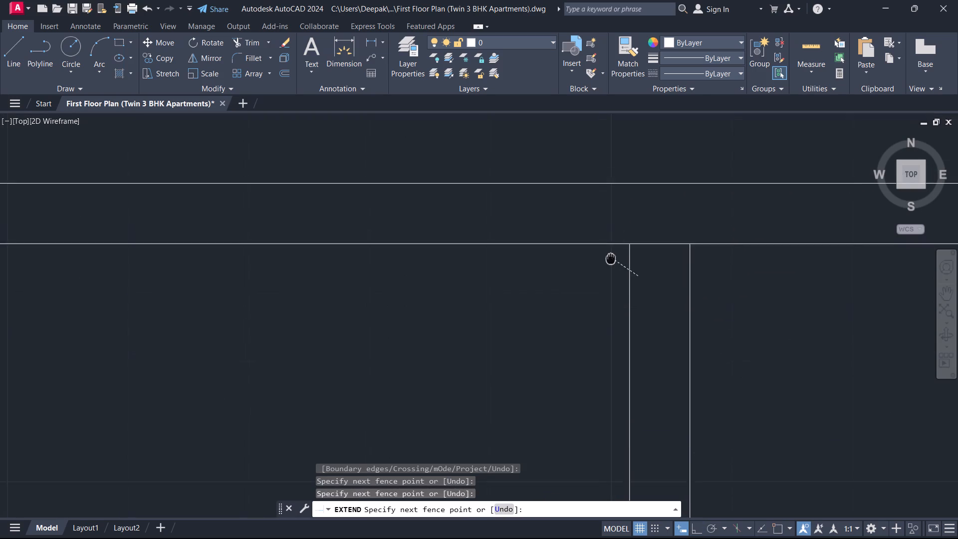
middle_drag(611, 260, 611, 264)
click(624, 271)
key(Escape)
Turn off the drawing grid.
middle_drag(648, 283, 635, 234)
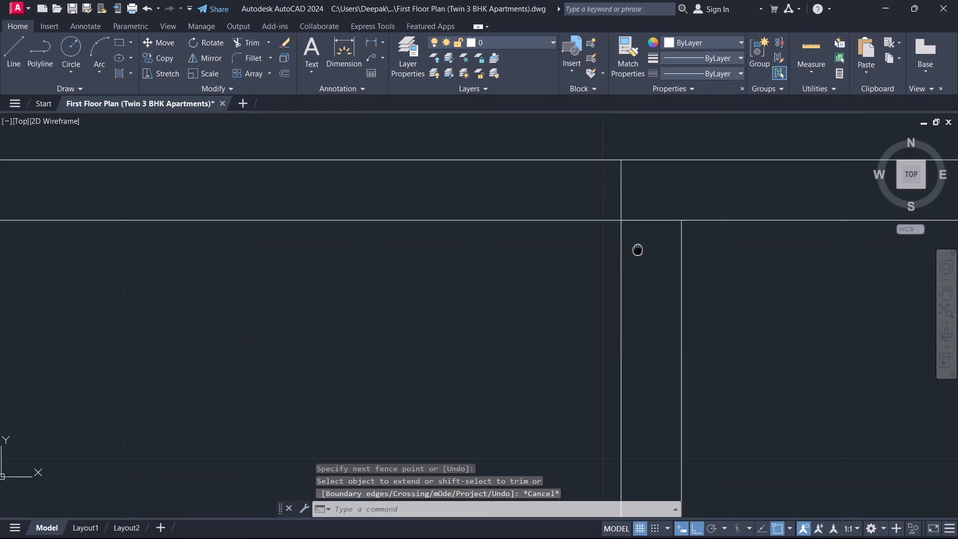
middle_drag(635, 234, 633, 224)
key(F7)
Trim the lower line of the horizontal partition between the two vertical partition lines.
scroll(656, 232, down, 1)
scroll(642, 305, down, 2)
scroll(502, 336, down, 4)
middle_drag(505, 368, 493, 365)
scroll(500, 367, up, 2)
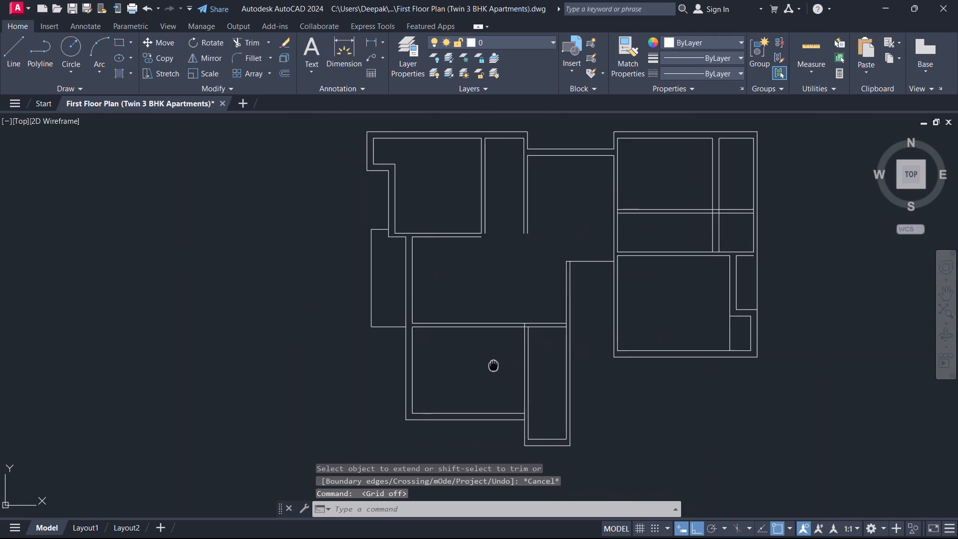
middle_drag(493, 365, 486, 369)
text(tr)
key(space)
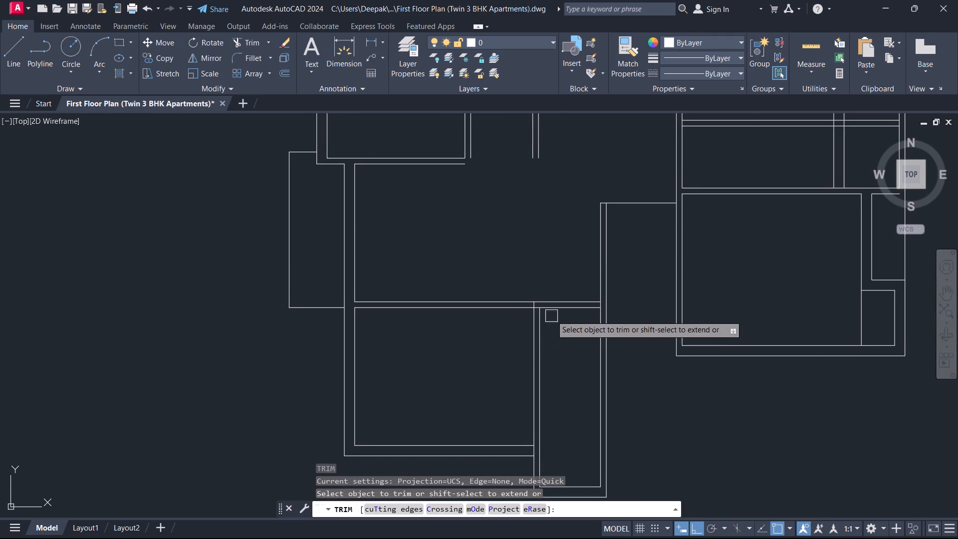
scroll(551, 314, up, 4)
click(458, 270)
key(Escape)
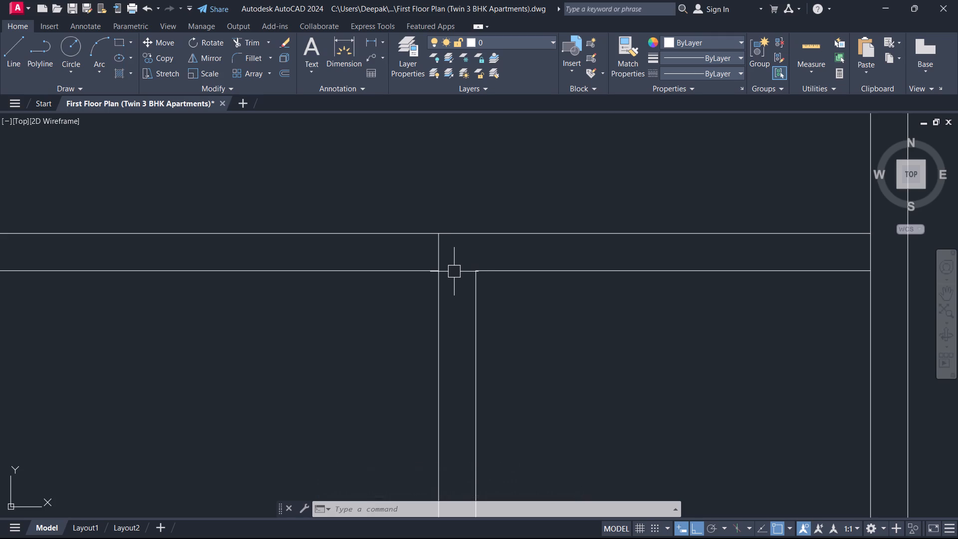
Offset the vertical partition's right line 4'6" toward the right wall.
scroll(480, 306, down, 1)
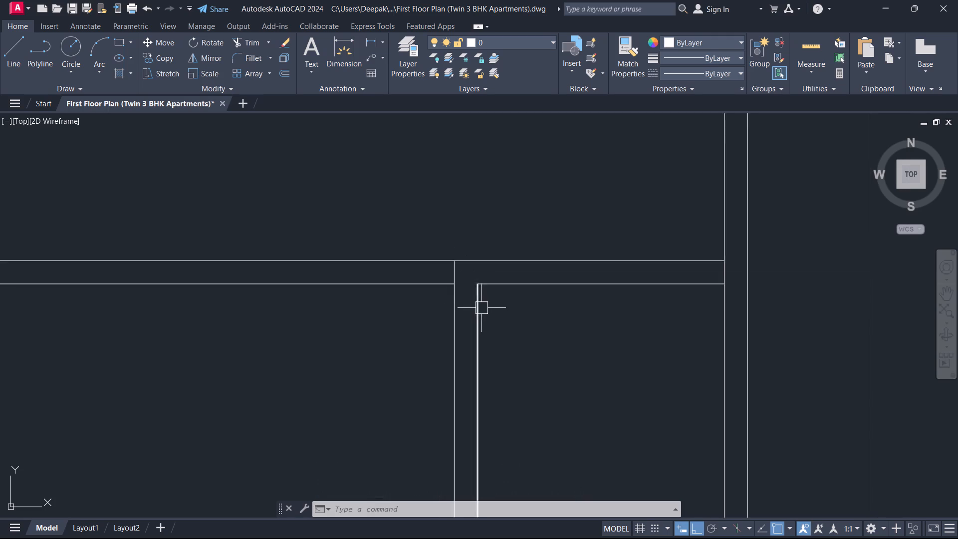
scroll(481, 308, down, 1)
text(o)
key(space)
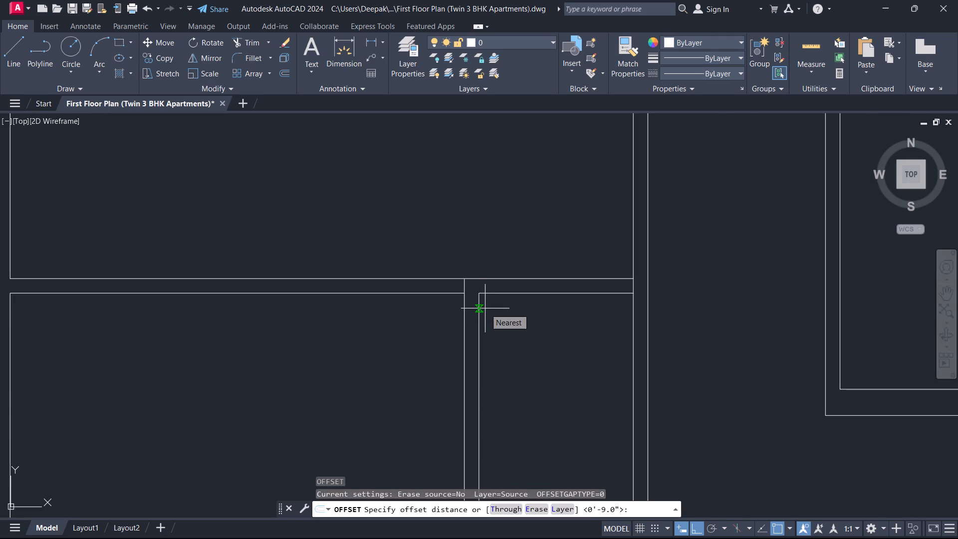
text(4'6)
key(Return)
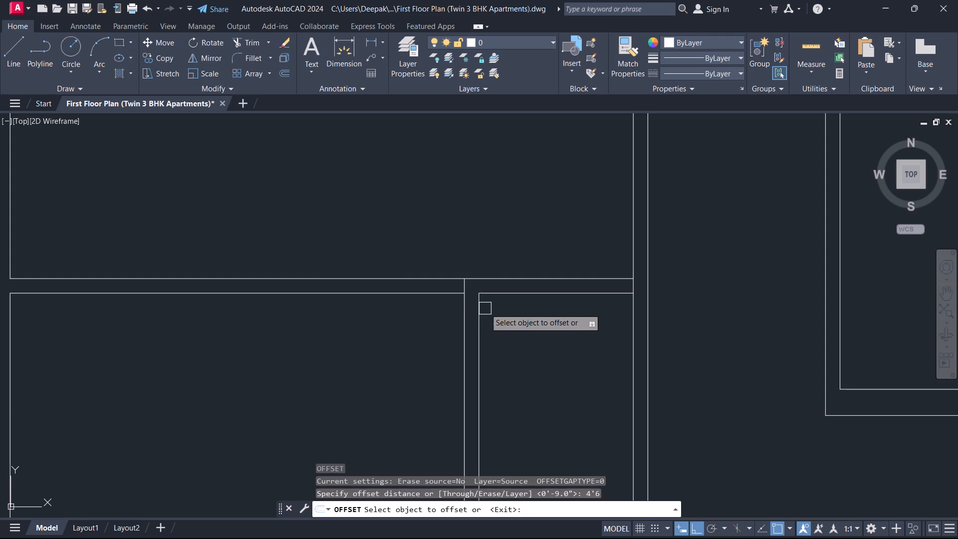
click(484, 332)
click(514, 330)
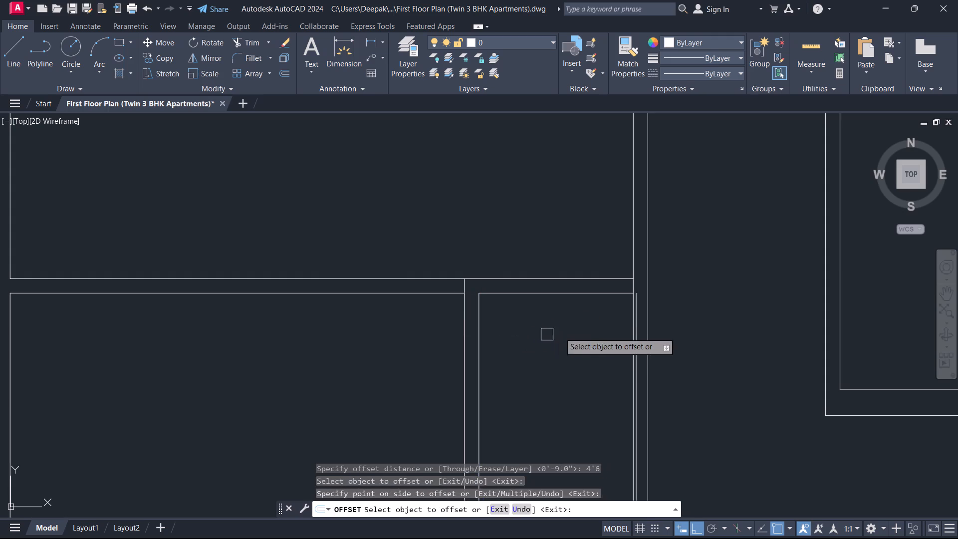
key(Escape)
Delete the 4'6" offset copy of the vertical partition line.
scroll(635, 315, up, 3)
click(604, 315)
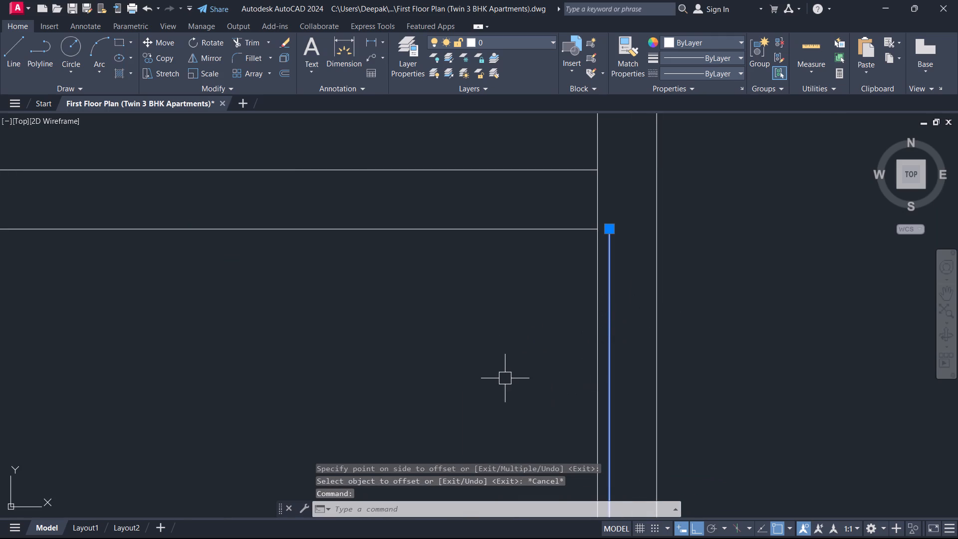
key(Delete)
Trim the right wall's inner line between the two lines of the horizontal partition.
scroll(522, 345, down, 3)
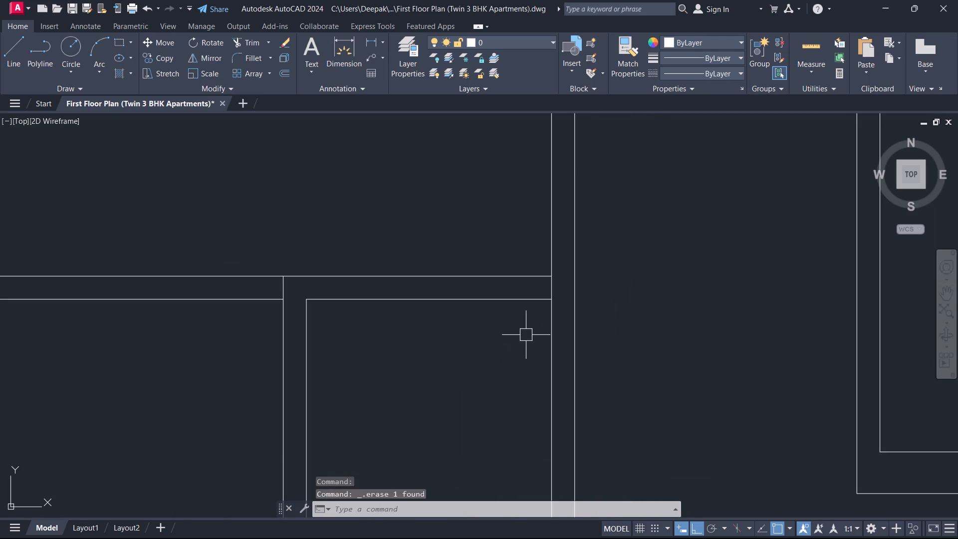
text(tr)
key(space)
key(space)
scroll(538, 316, up, 2)
click(548, 255)
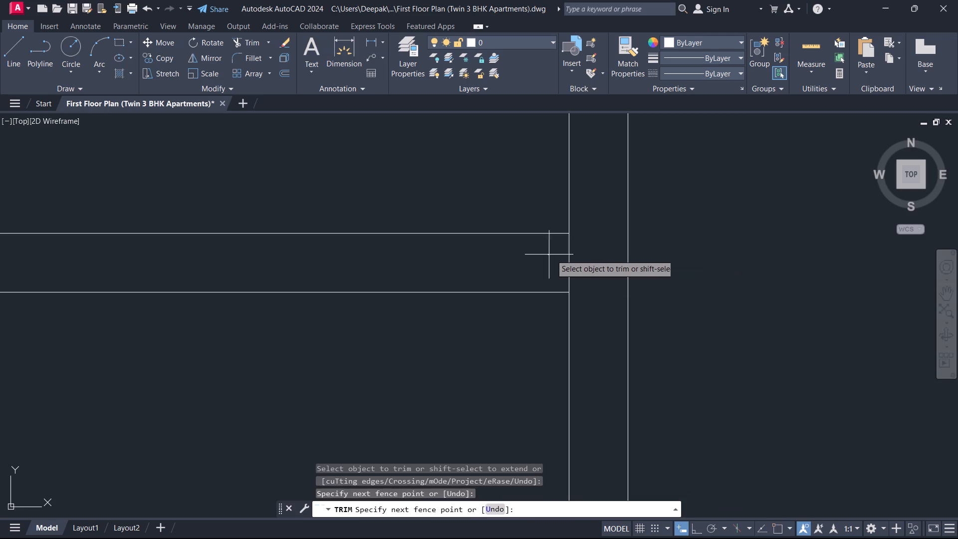
click(588, 261)
key(Escape)
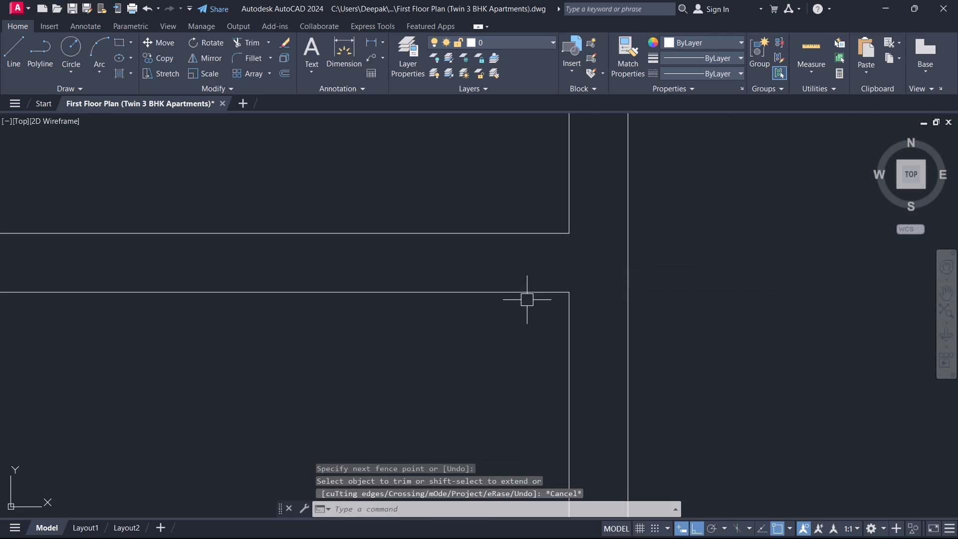
Offset the top inner wall line of the narrow room 8' downward into the room.
scroll(525, 301, down, 3)
middle_drag(514, 315, 498, 130)
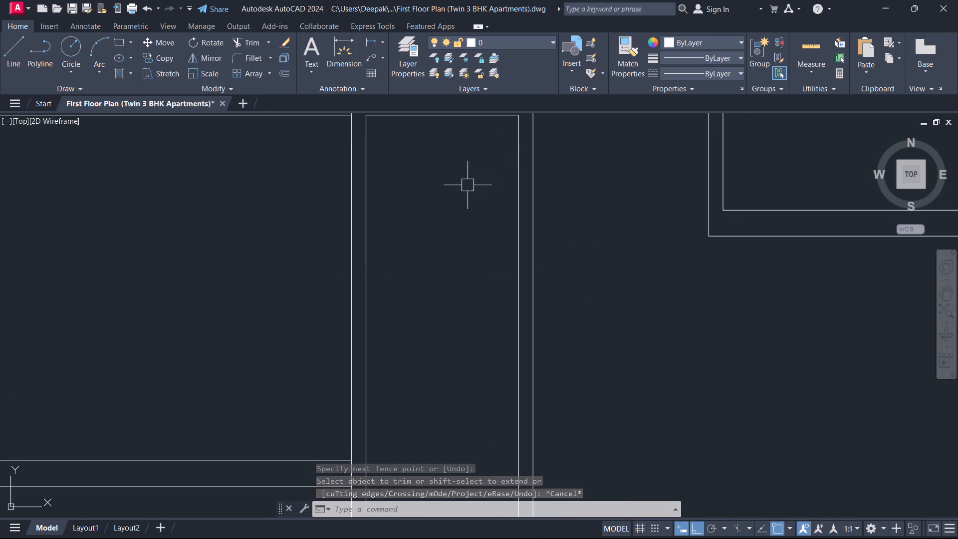
text(o)
key(space)
key(8)
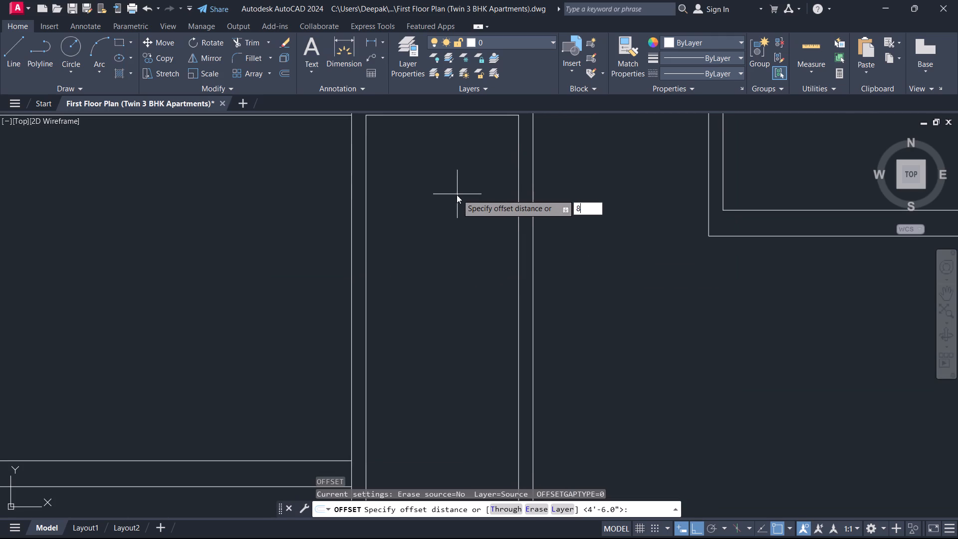
key(apostrophe)
key(Return)
middle_drag(449, 194, 483, 383)
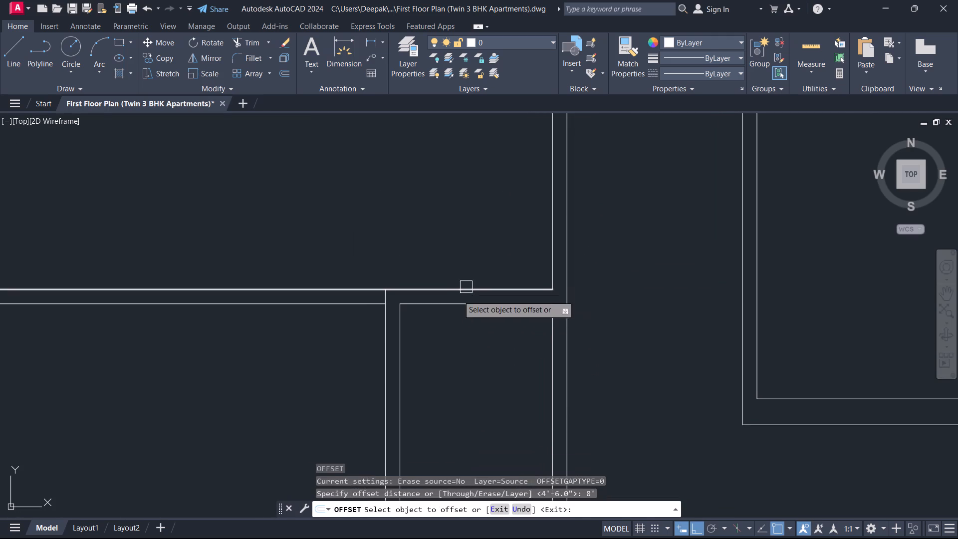
click(455, 304)
click(471, 368)
scroll(471, 369, down, 4)
middle_drag(467, 369, 499, 274)
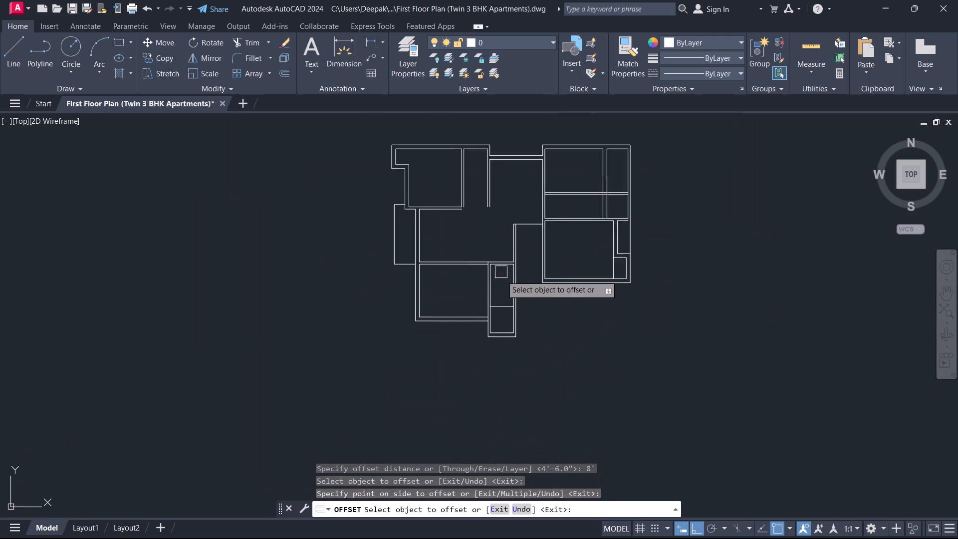
scroll(502, 277, up, 4)
right_click(502, 278)
click(514, 303)
Offset the new horizontal line across the narrow room 9" downward to form a partition wall.
scroll(507, 349, down, 3)
middle_drag(508, 359, 531, 285)
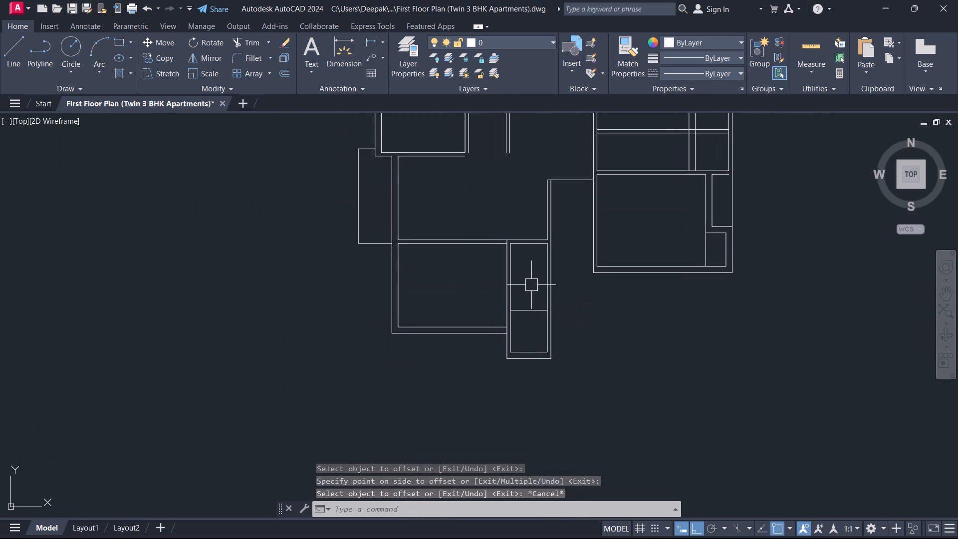
key(o)
key(space)
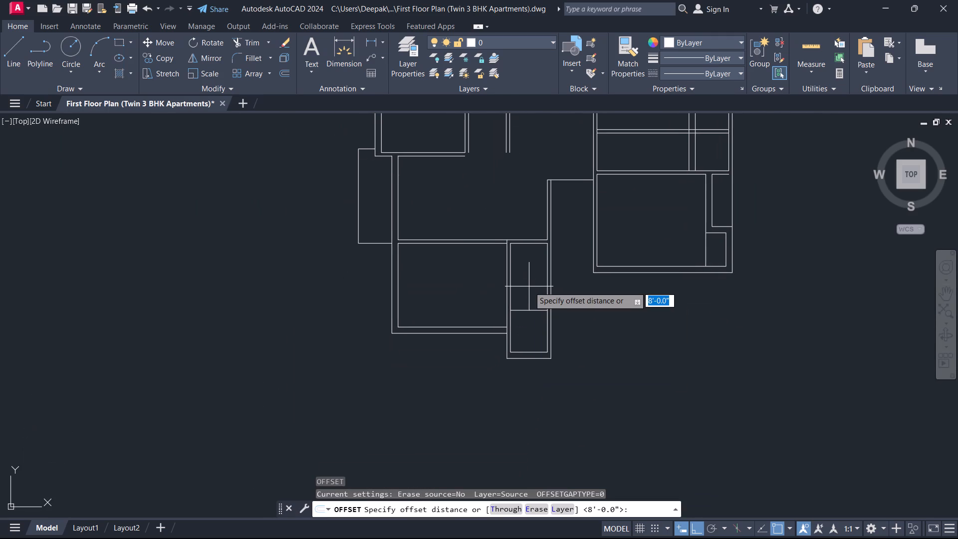
key(9)
key(Return)
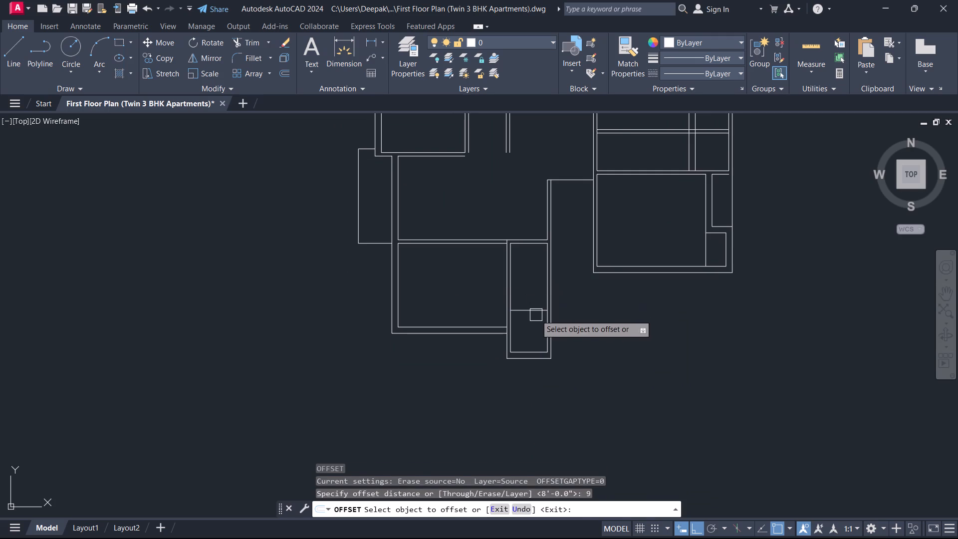
click(536, 315)
click(536, 325)
right_click(536, 326)
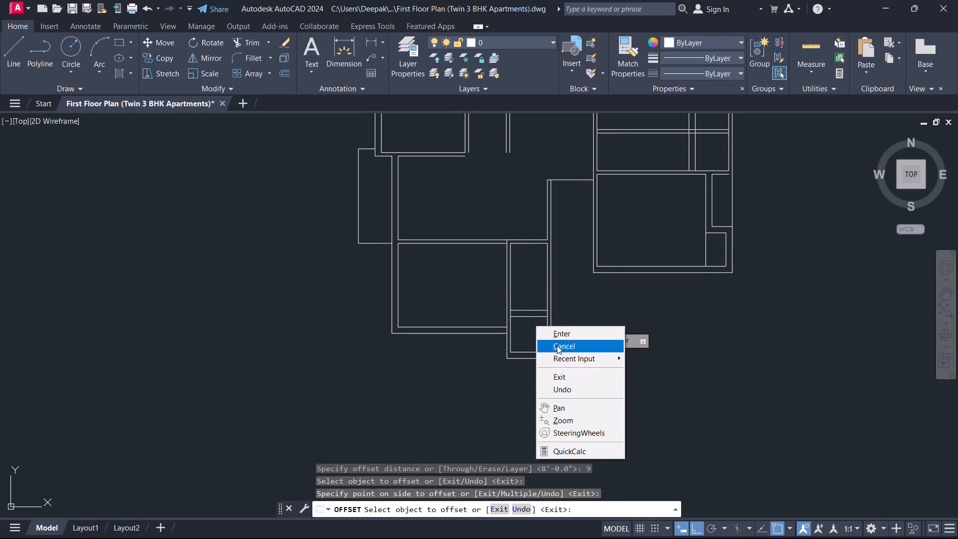
click(557, 345)
Trim the narrow room's left and right inner wall lines between the two lines of the new 9" partition.
middle_drag(505, 335, 563, 302)
scroll(505, 335, up, 1)
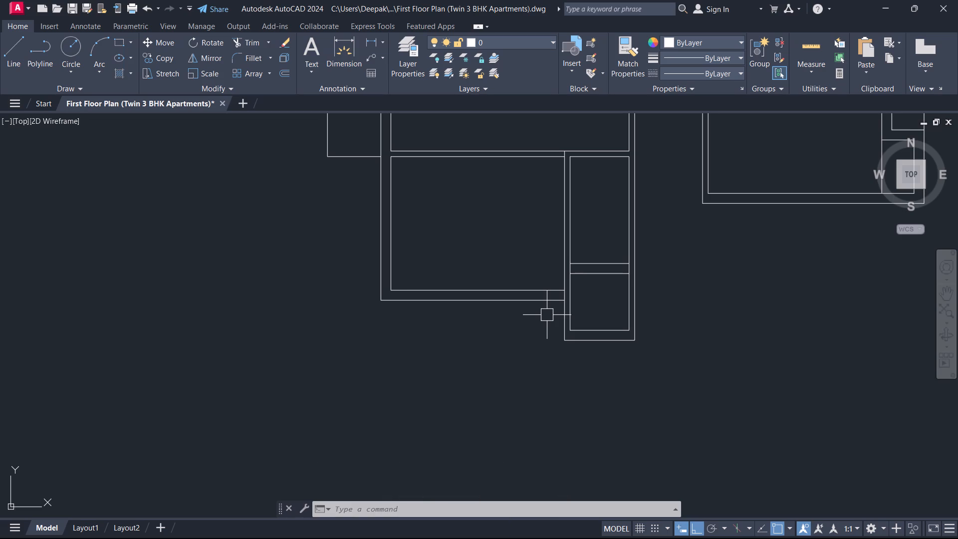
middle_drag(522, 320, 501, 384)
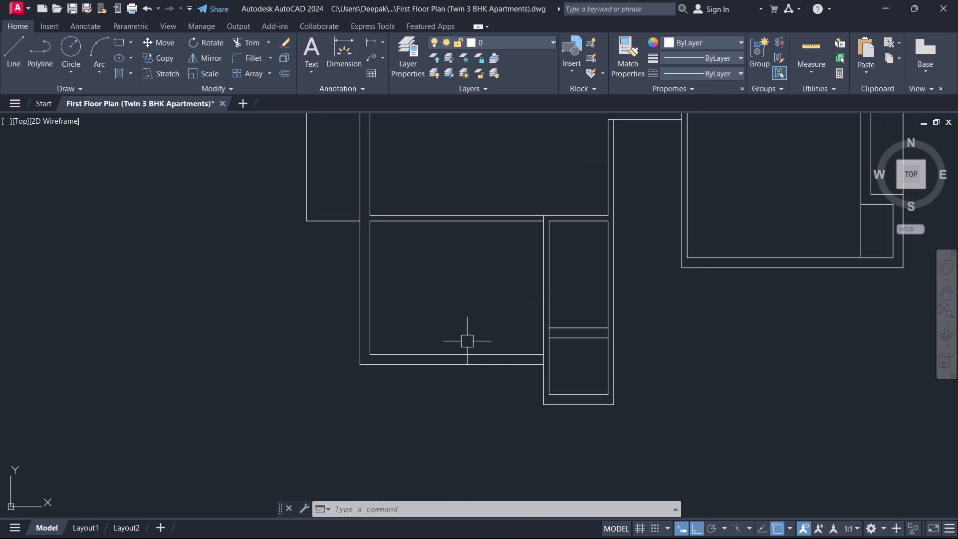
scroll(550, 333, up, 1)
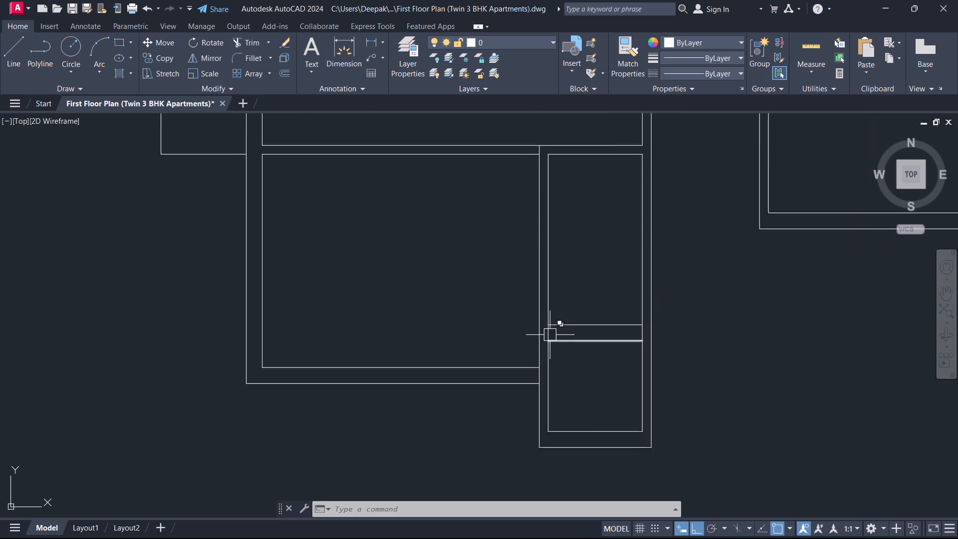
scroll(549, 339, up, 1)
scroll(576, 380, up, 1)
scroll(576, 376, down, 1)
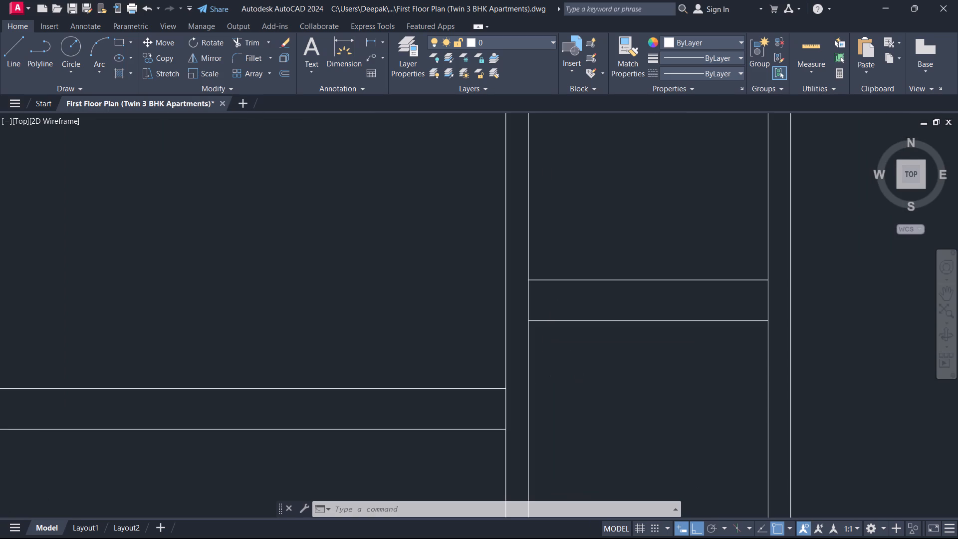
middle_drag(588, 387, 584, 322)
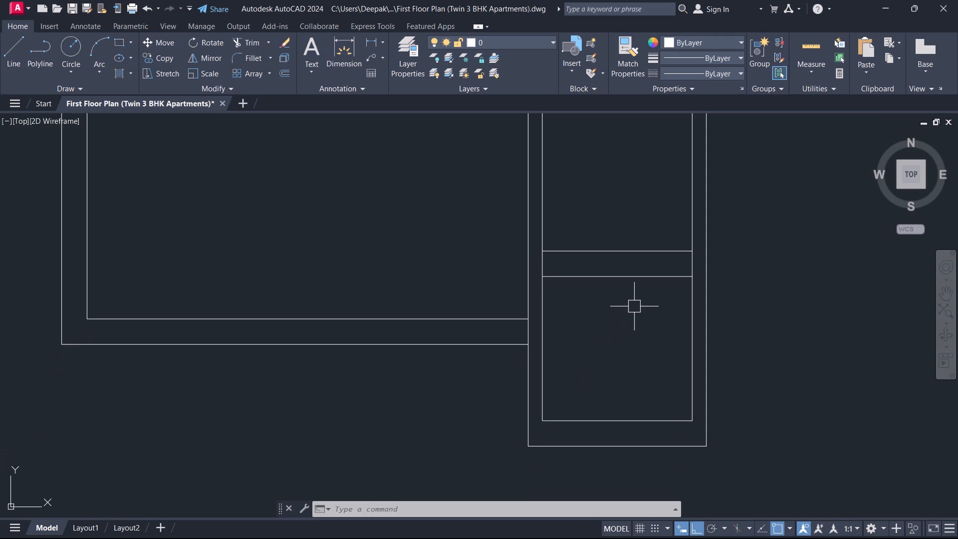
text(tr)
key(space)
scroll(674, 281, up, 1)
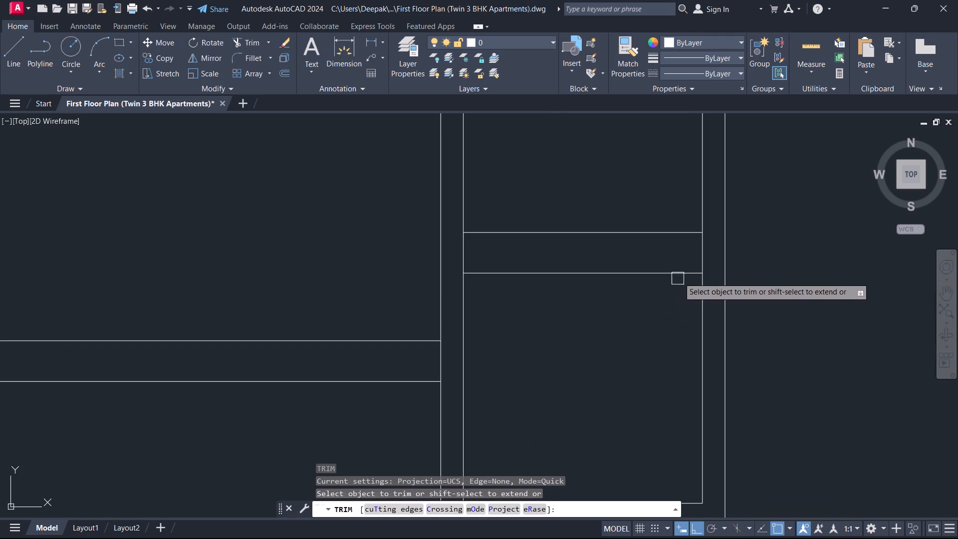
click(704, 259)
click(464, 249)
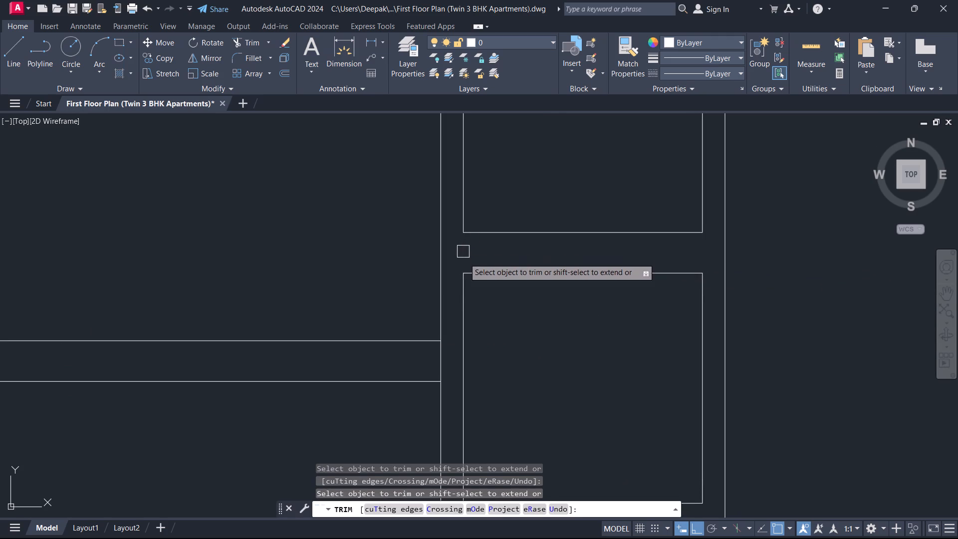
key(Escape)
Offset the left outer wall line of the narrow block 9" toward its interior.
text(o)
key(space)
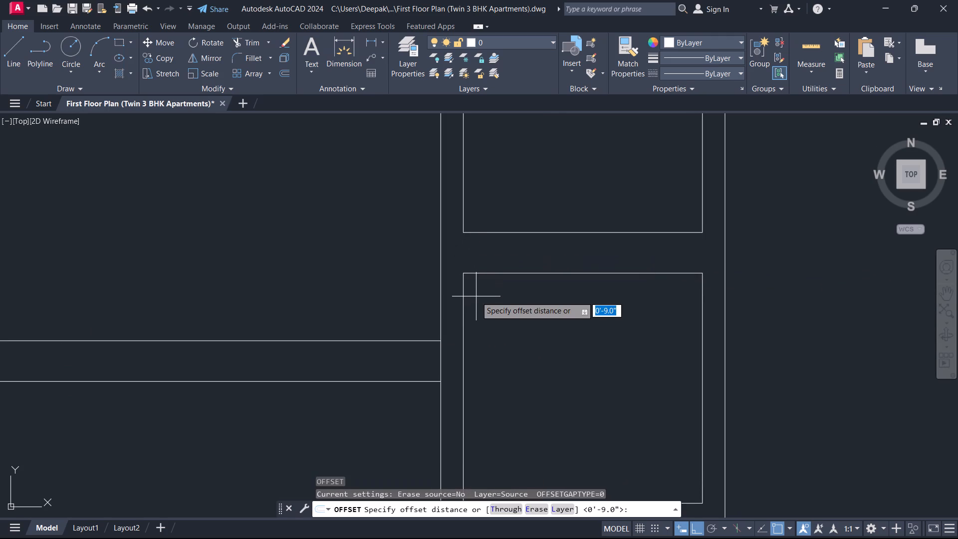
key(9)
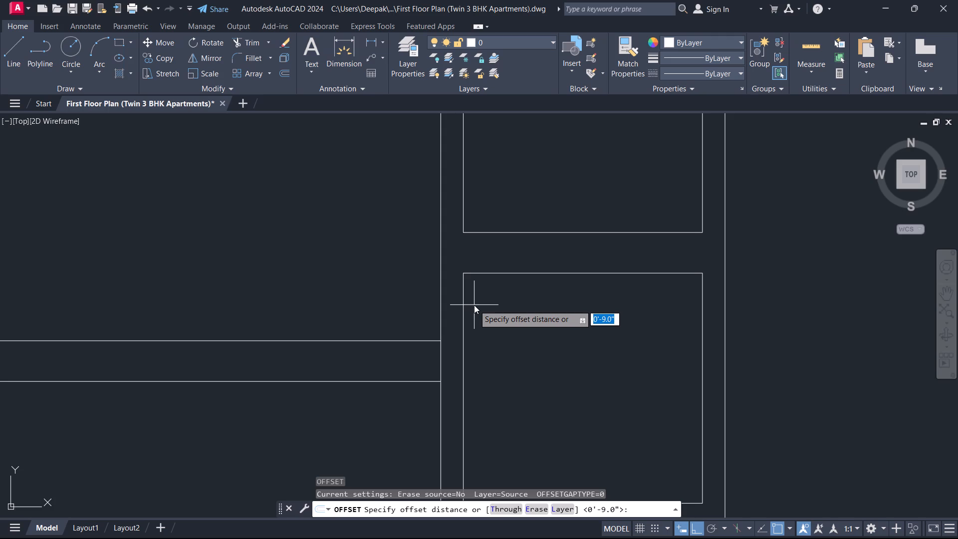
key(Return)
click(440, 355)
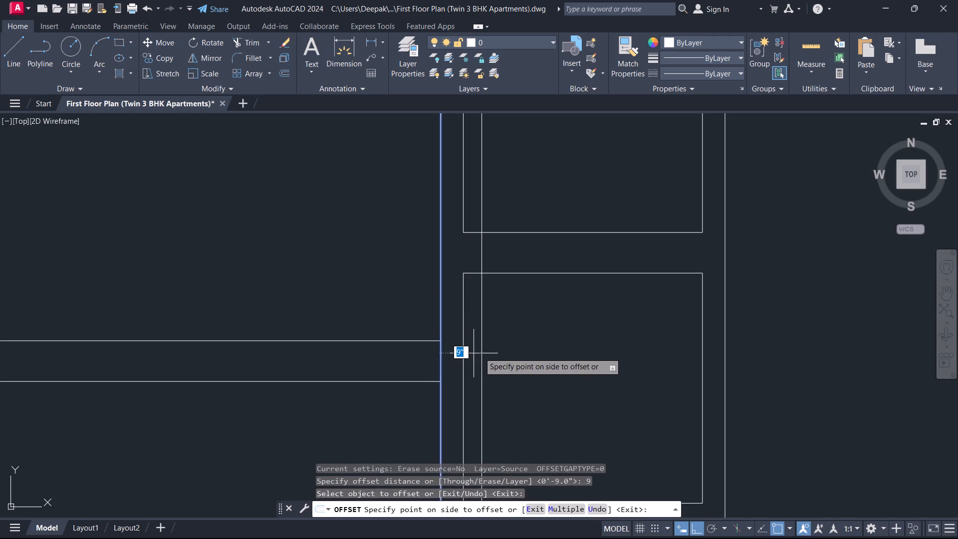
click(509, 343)
key(Escape)
Trim the 9" offset line outside the small lower room, plus the room's old left inner line and the overhanging corner stubs.
text(tr)
key(space)
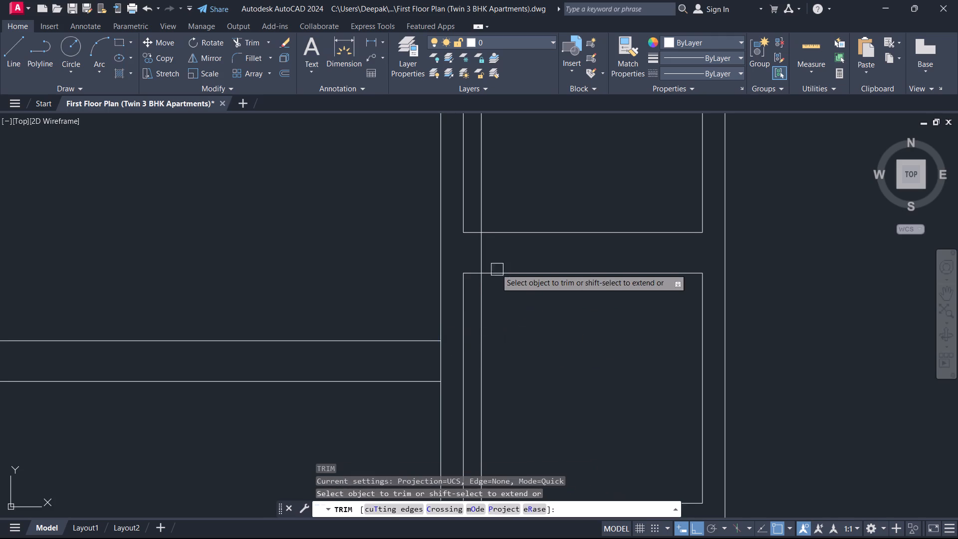
click(494, 265)
click(470, 258)
click(483, 200)
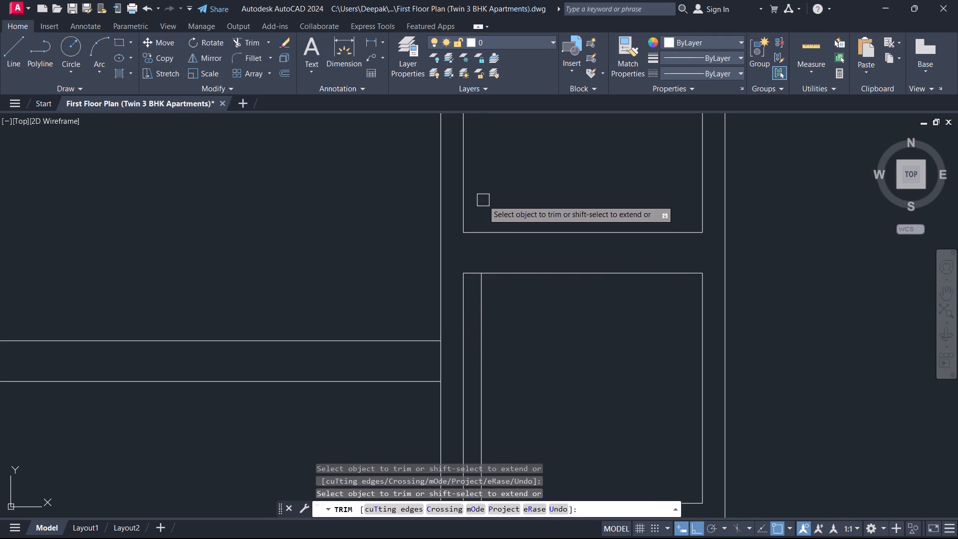
click(464, 315)
click(466, 267)
scroll(468, 306, down, 2)
middle_drag(495, 346, 516, 249)
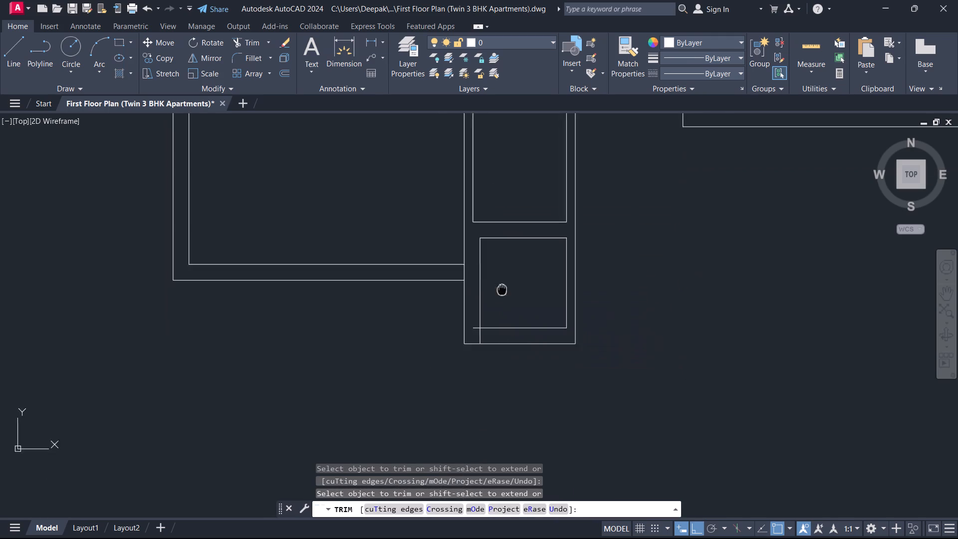
middle_drag(516, 249, 535, 223)
scroll(484, 272, up, 3)
drag(553, 232, 615, 272)
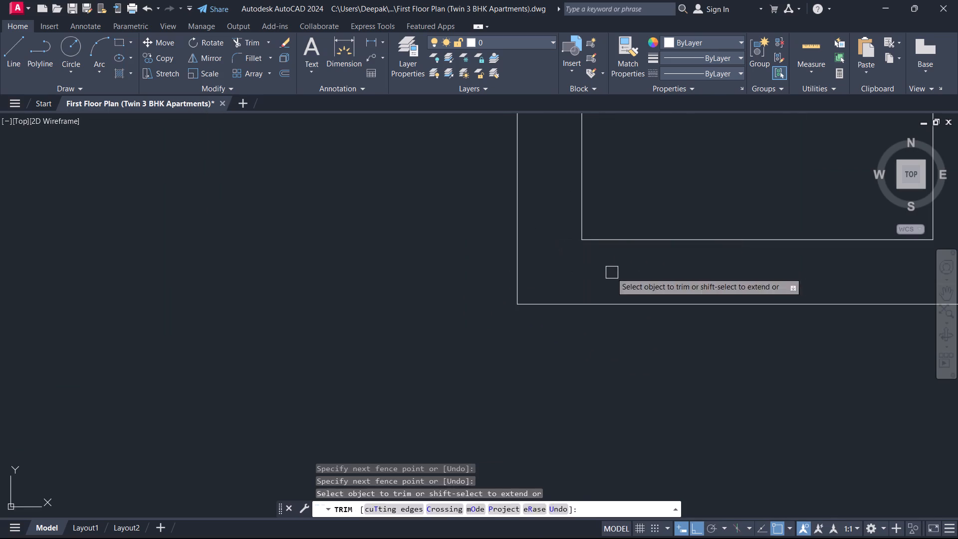
key(Escape)
key(Escape)
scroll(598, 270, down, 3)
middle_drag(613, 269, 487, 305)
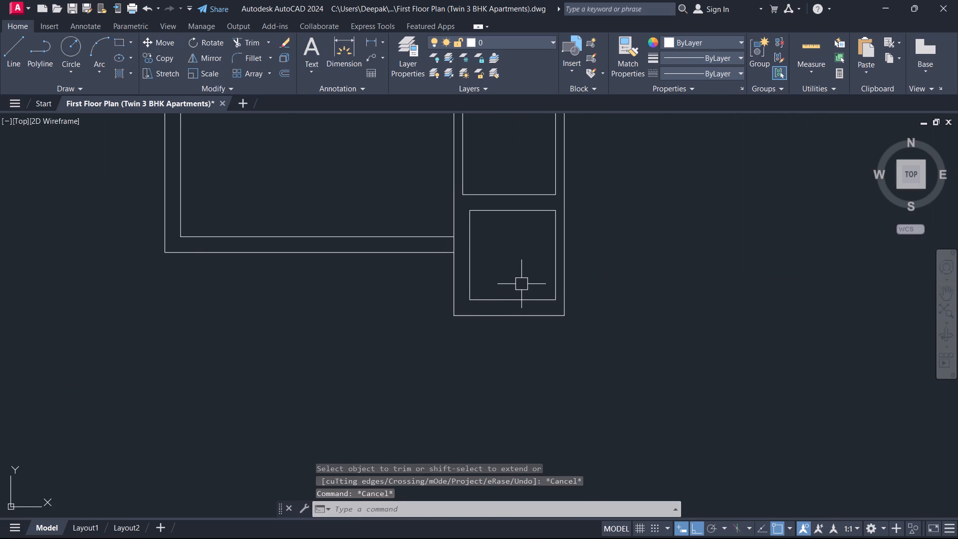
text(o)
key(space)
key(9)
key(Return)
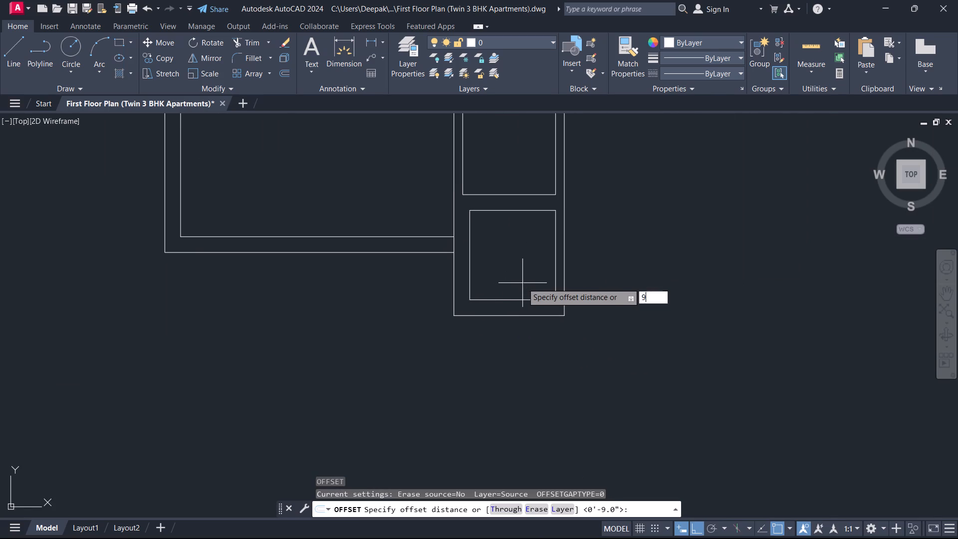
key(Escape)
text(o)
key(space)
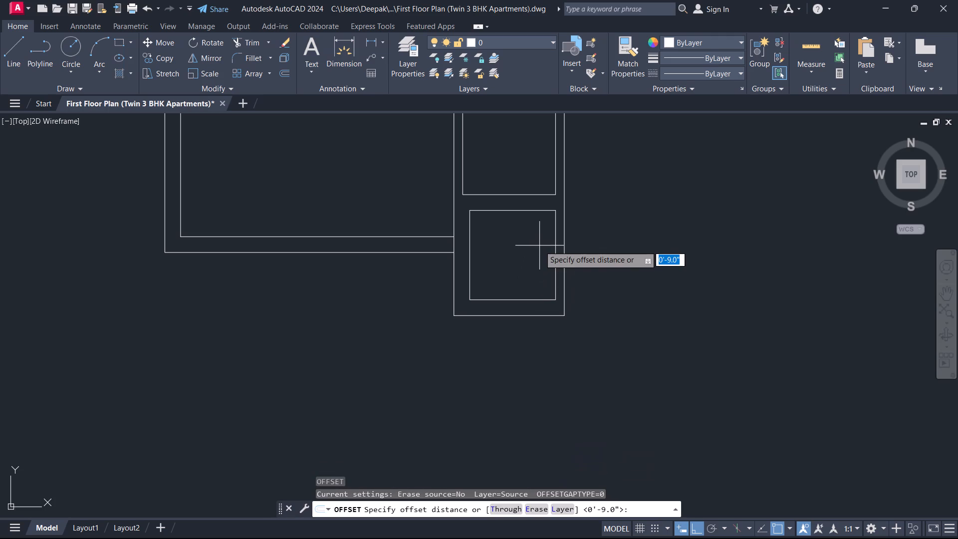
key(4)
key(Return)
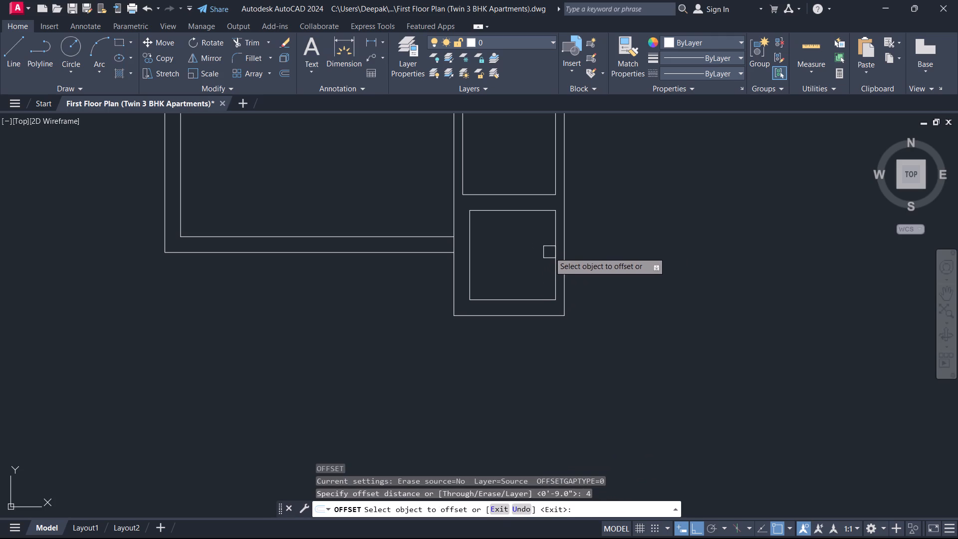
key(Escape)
Move the small lower room's right inner wall line 4" toward the room's interior.
click(551, 254)
text(m)
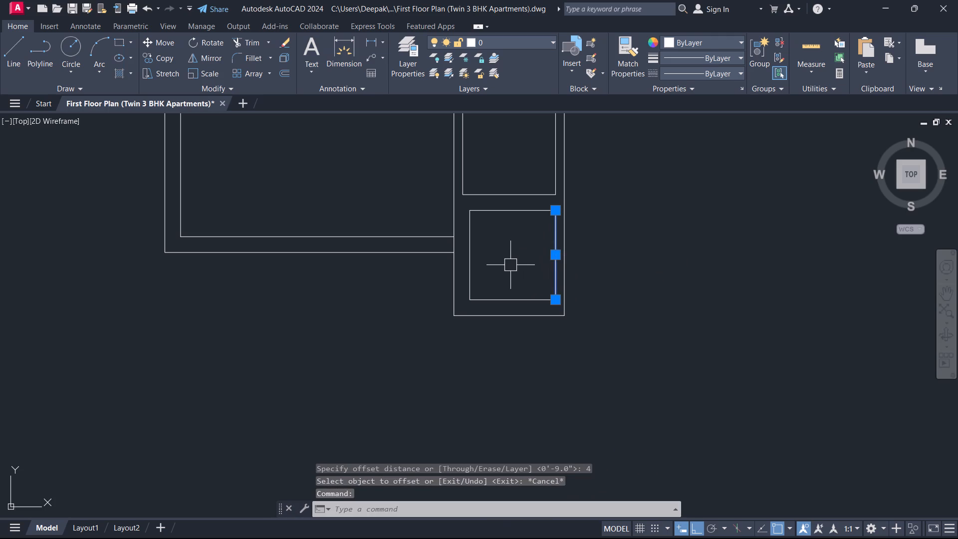
key(space)
click(510, 265)
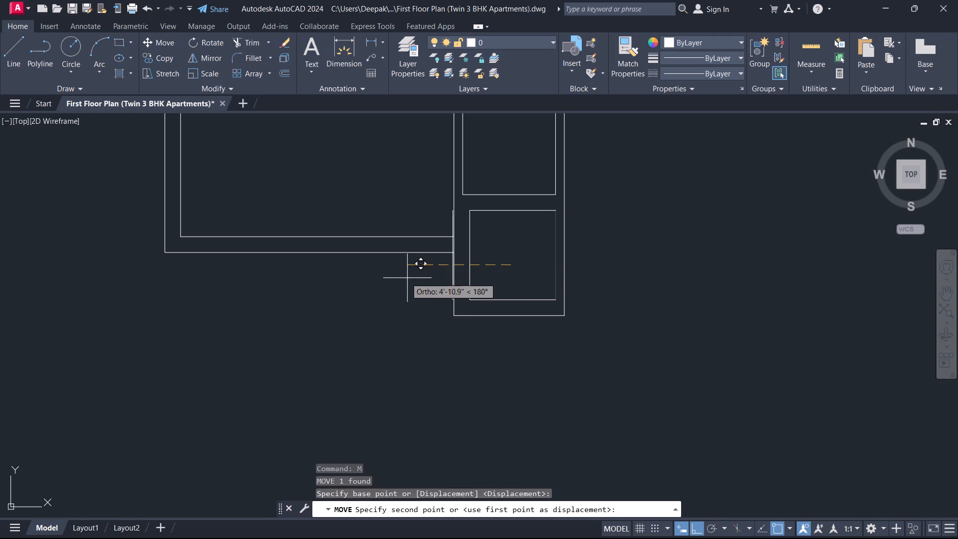
key(4)
key(Return)
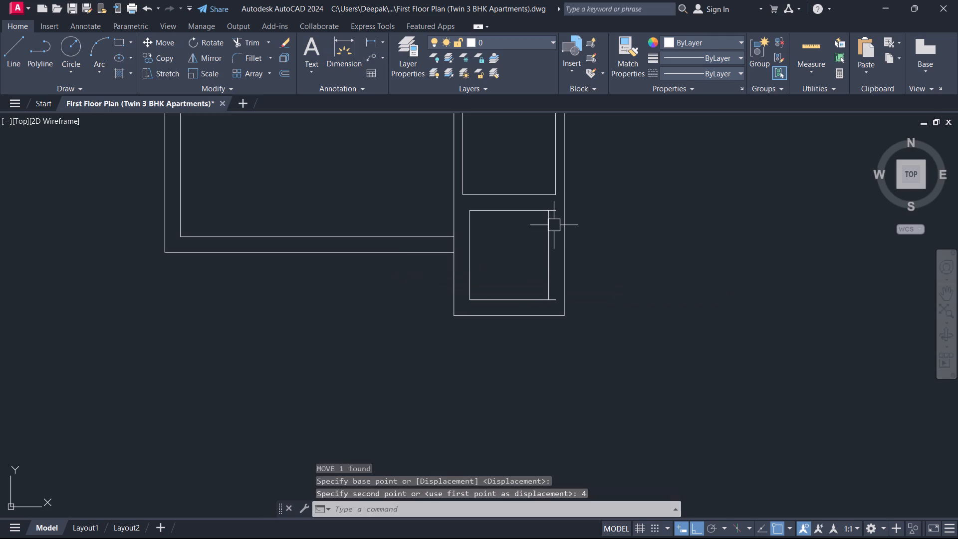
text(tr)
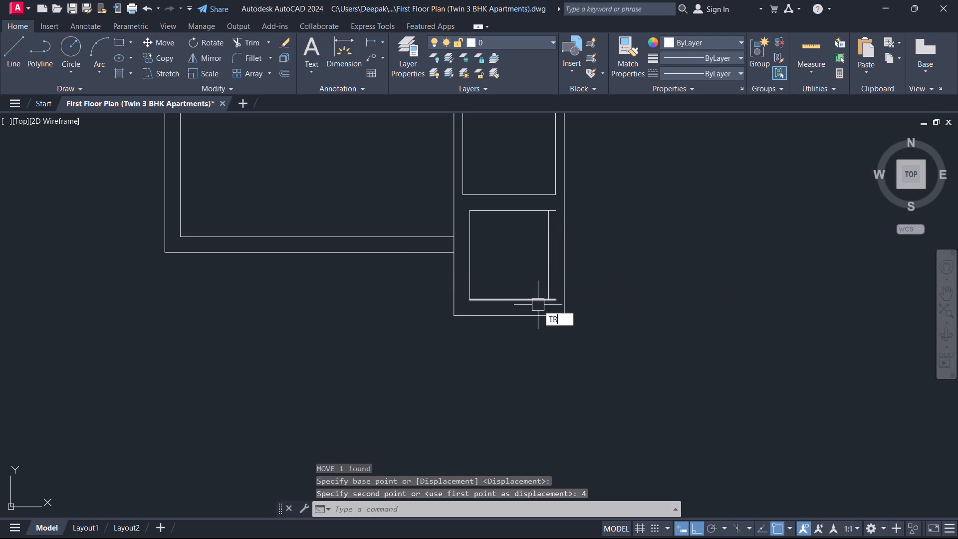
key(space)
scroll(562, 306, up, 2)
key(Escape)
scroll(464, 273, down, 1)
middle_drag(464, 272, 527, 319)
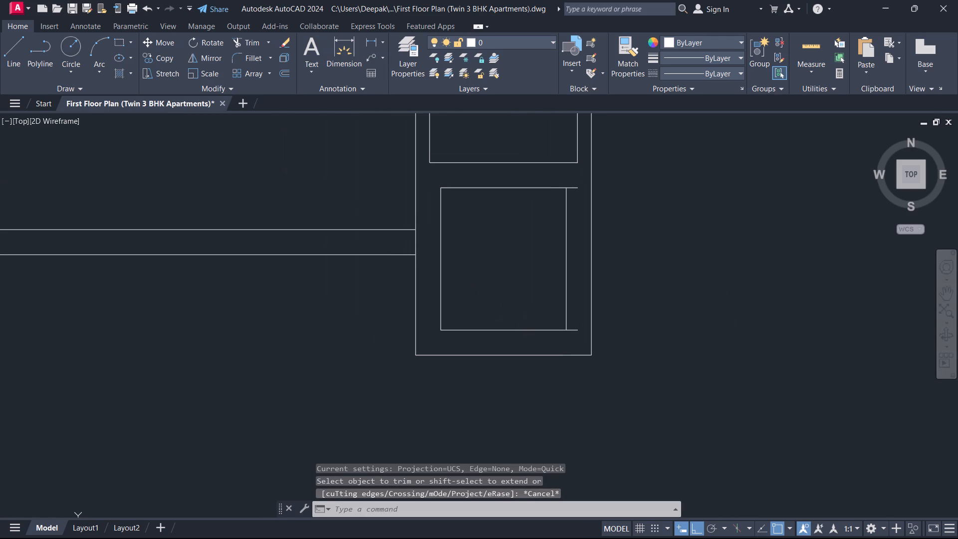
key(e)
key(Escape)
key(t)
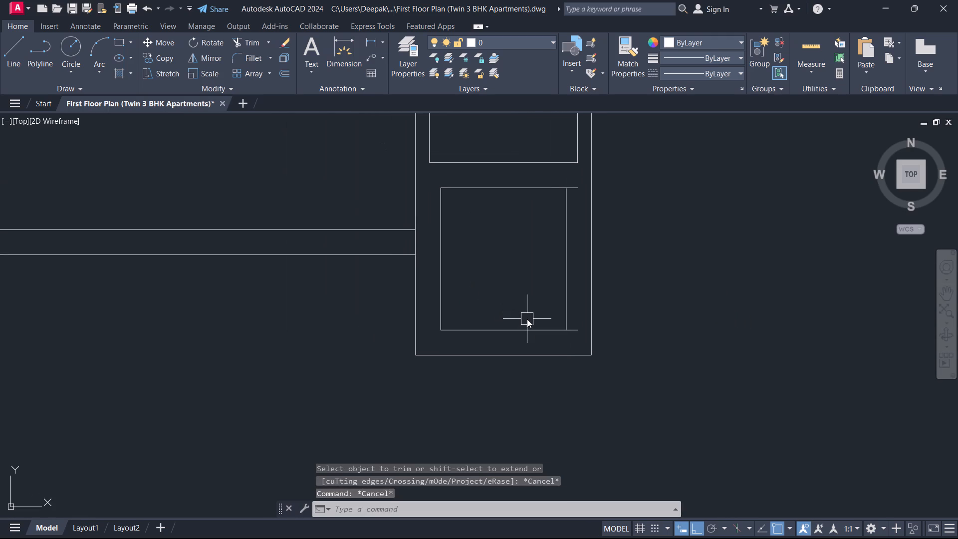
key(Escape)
Extend the small lower room's top and bottom inner lines to the right outer wall line.
text(ex)
key(space)
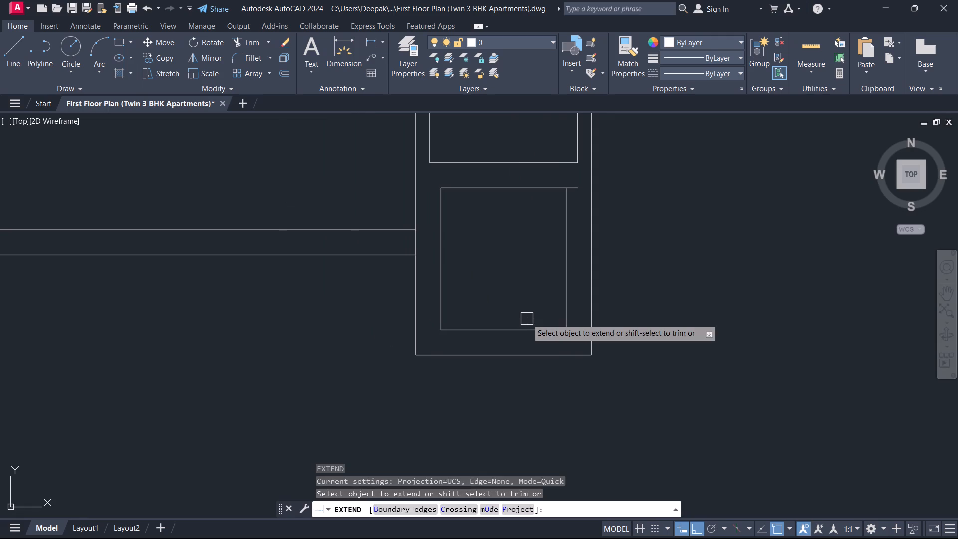
click(540, 331)
click(530, 185)
key(Escape)
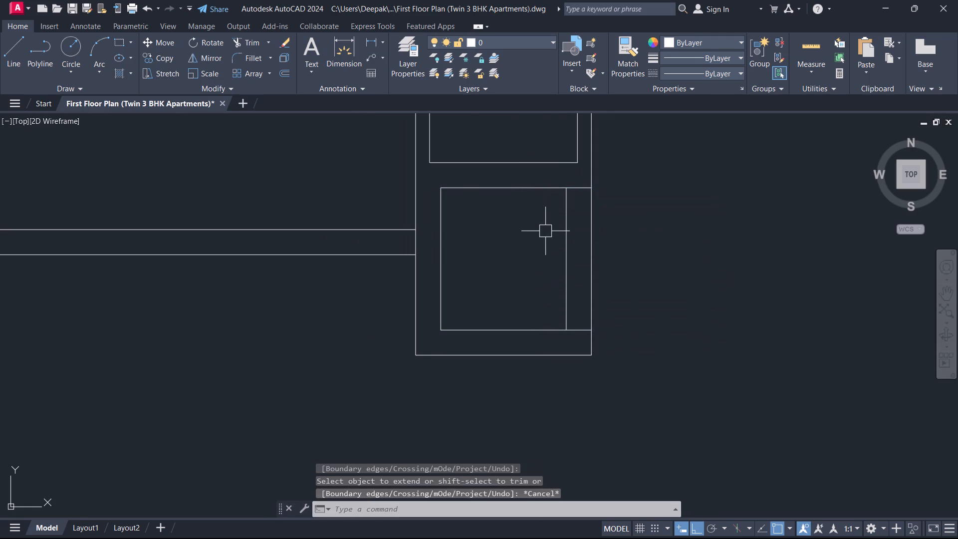
scroll(539, 241, down, 1)
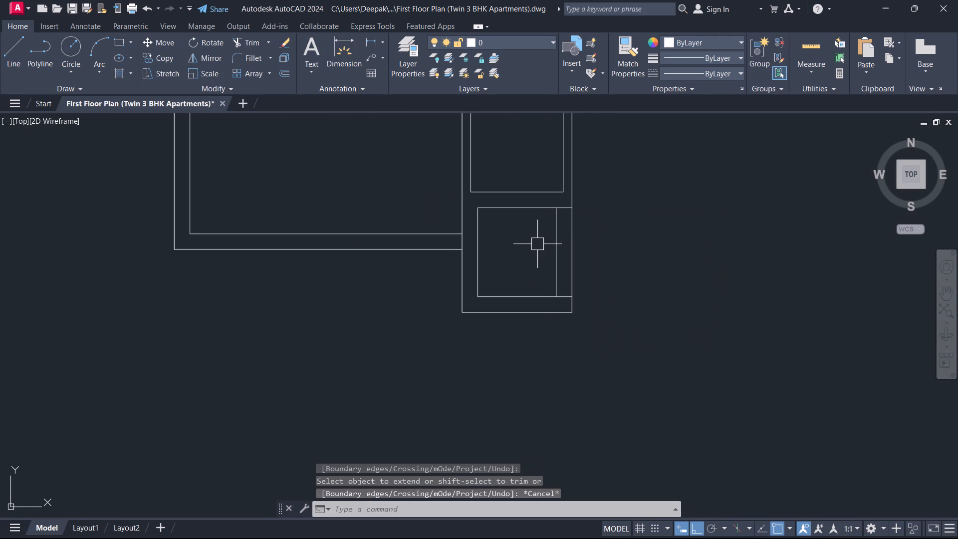
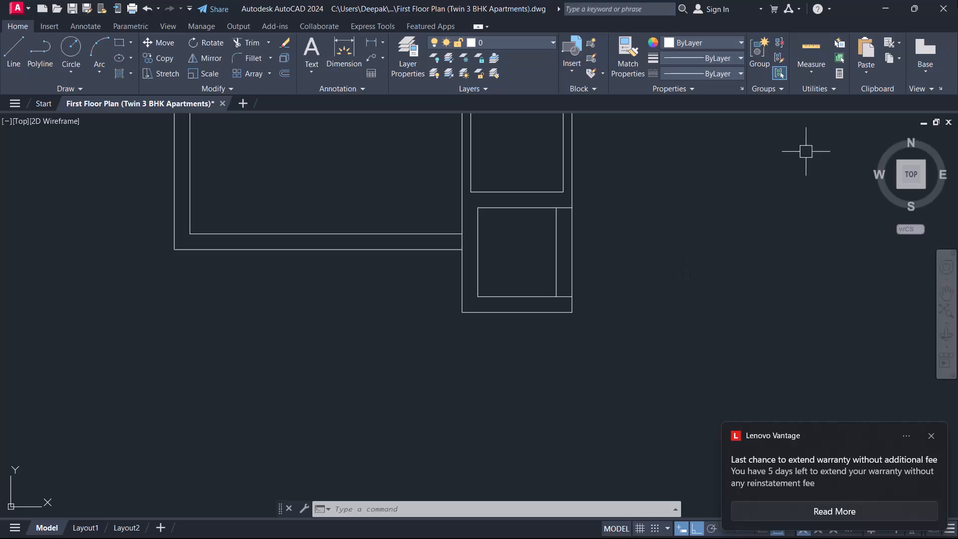
Examine the wall layout of the whole floor plan, especially the central hall and the narrow lower rooms.
scroll(597, 313, down, 2)
middle_drag(597, 313, 573, 393)
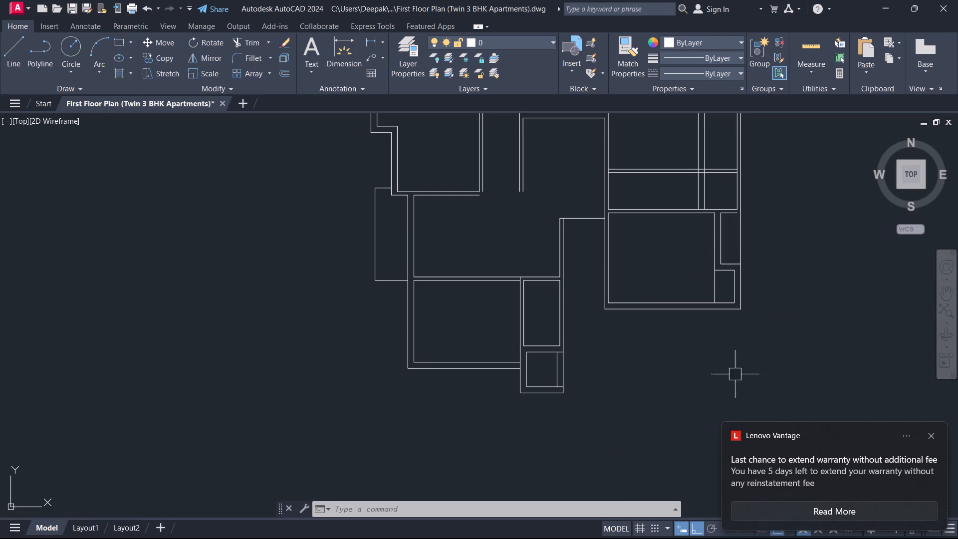
scroll(639, 263, up, 1)
middle_drag(639, 253, 628, 296)
scroll(612, 285, down, 2)
scroll(568, 319, up, 1)
scroll(578, 360, up, 1)
middle_drag(589, 384, 474, 266)
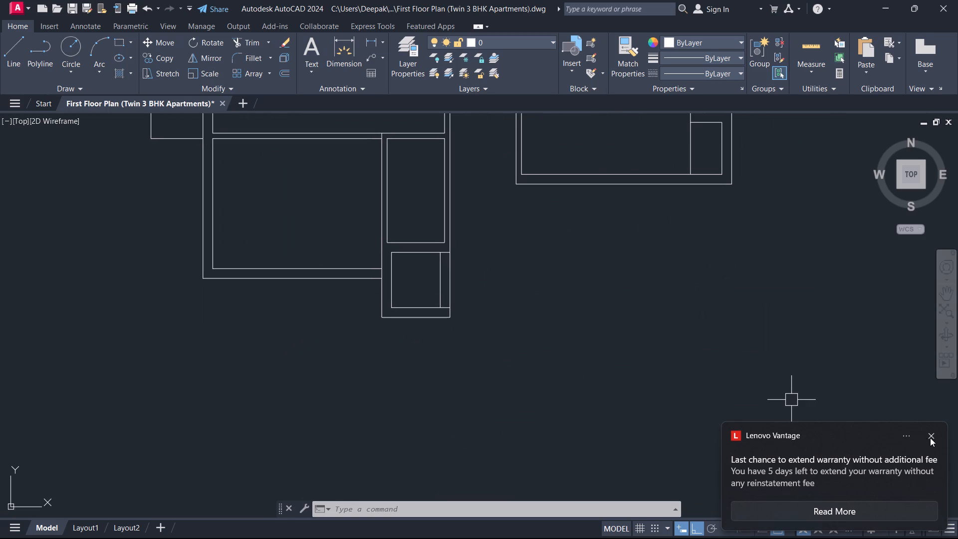
click(931, 438)
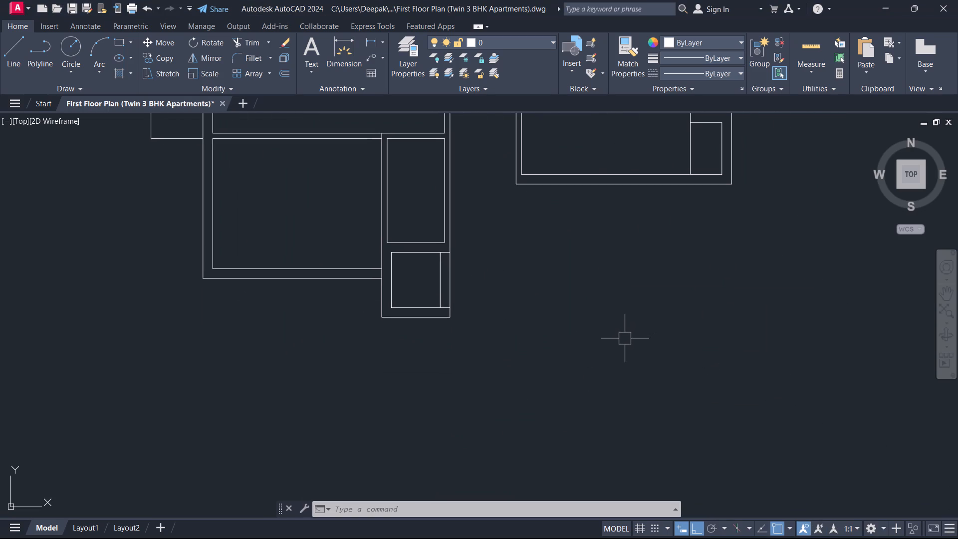
scroll(623, 335, down, 1)
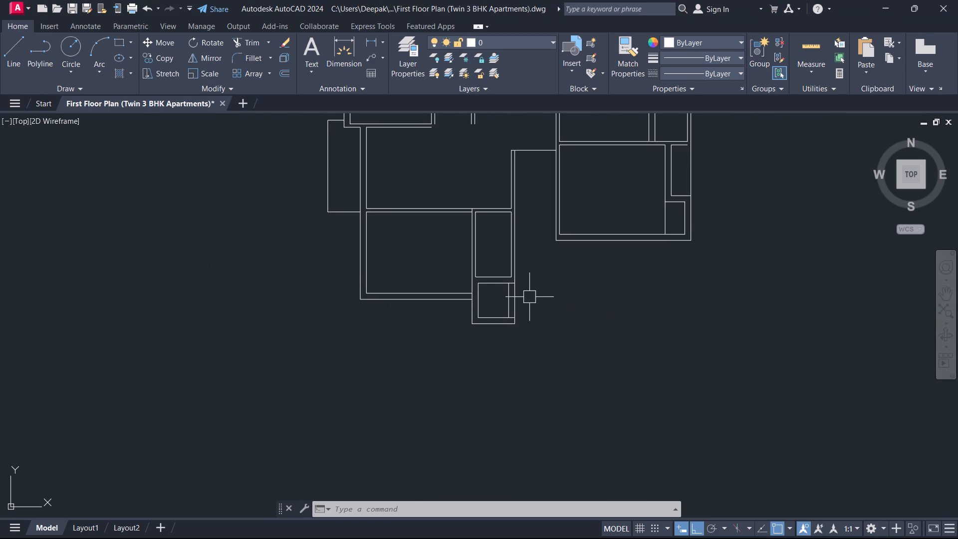
middle_drag(530, 297, 527, 325)
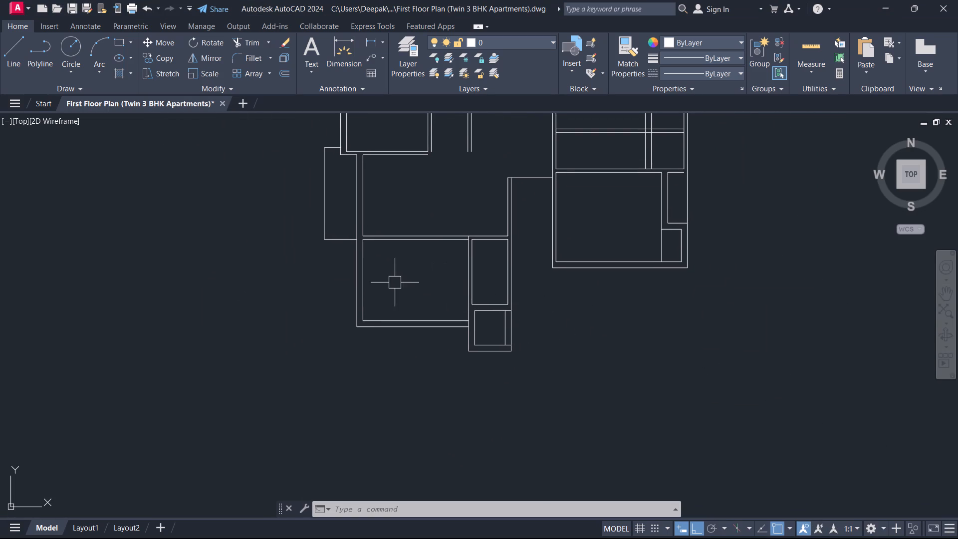
middle_drag(455, 286, 551, 299)
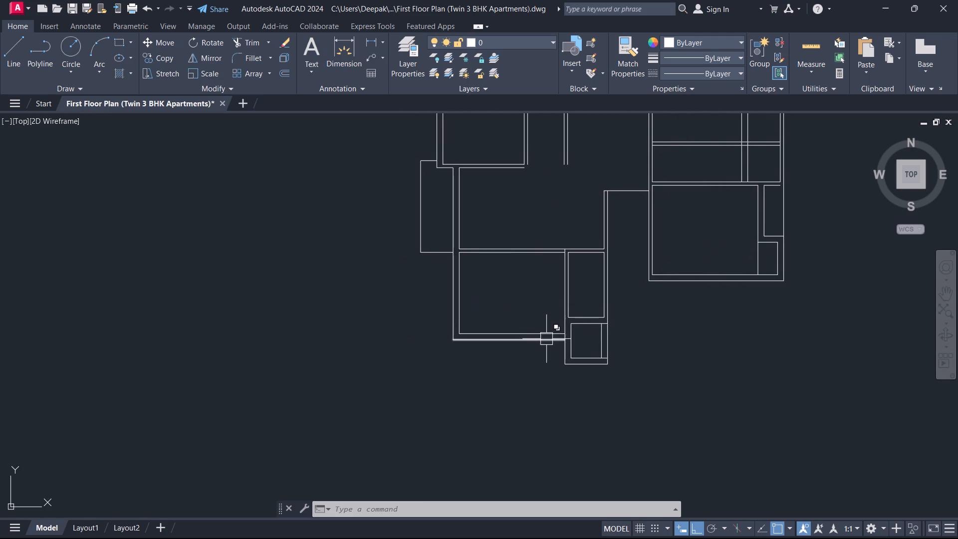
middle_drag(597, 286, 620, 332)
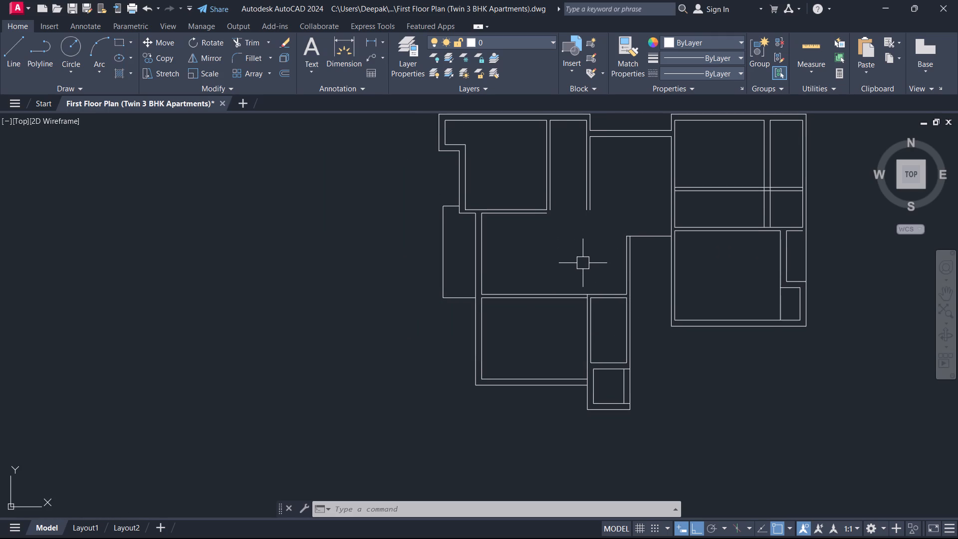
middle_drag(580, 251, 589, 304)
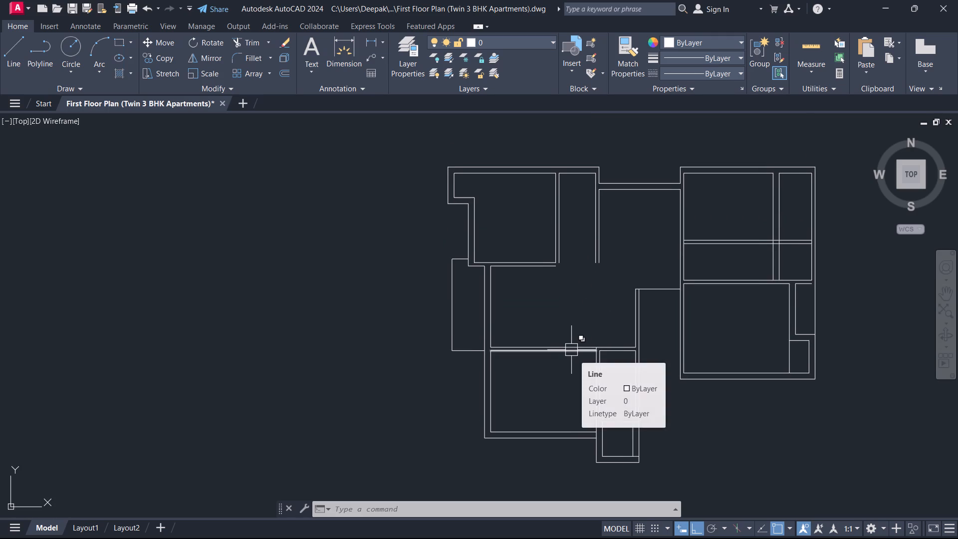
middle_drag(569, 292, 596, 341)
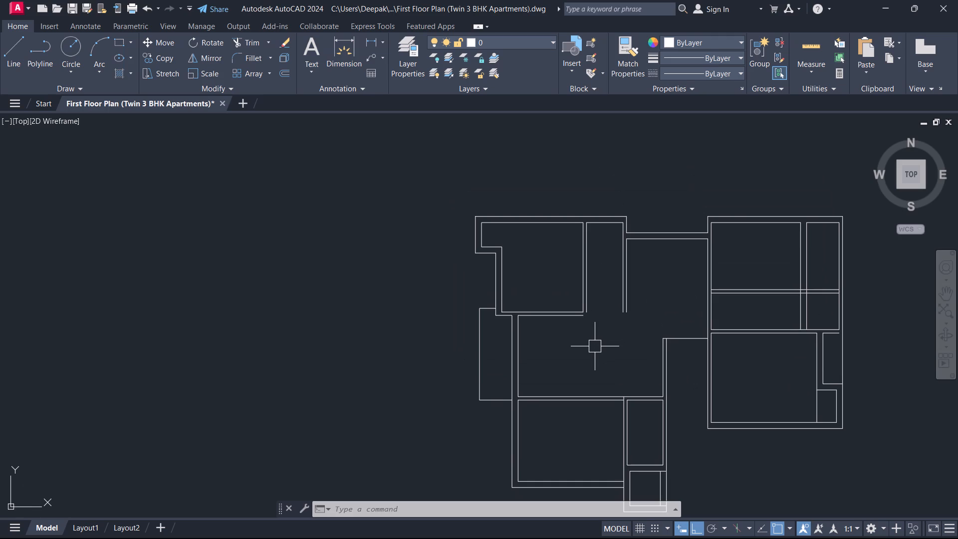
scroll(585, 364, up, 1)
middle_drag(597, 354, 620, 300)
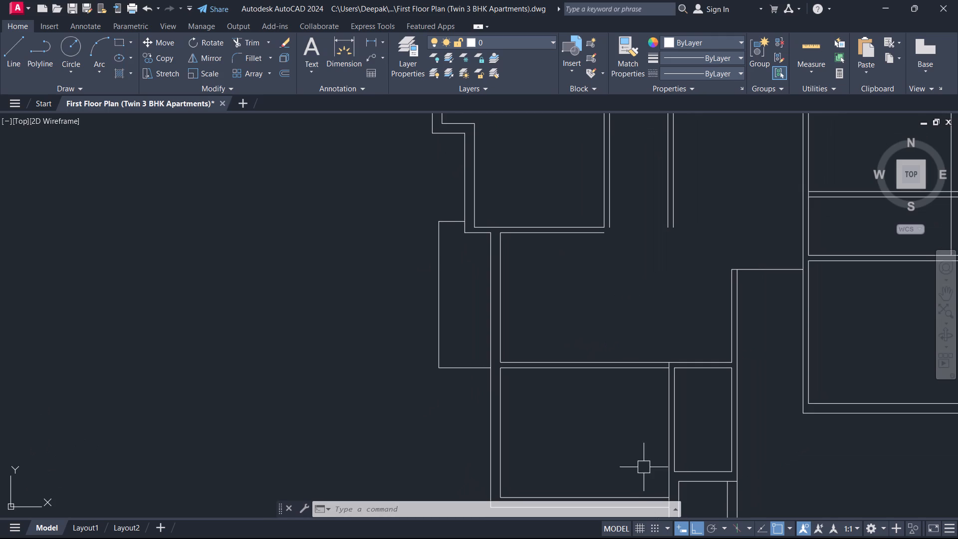
scroll(636, 484, up, 1)
scroll(590, 340, down, 3)
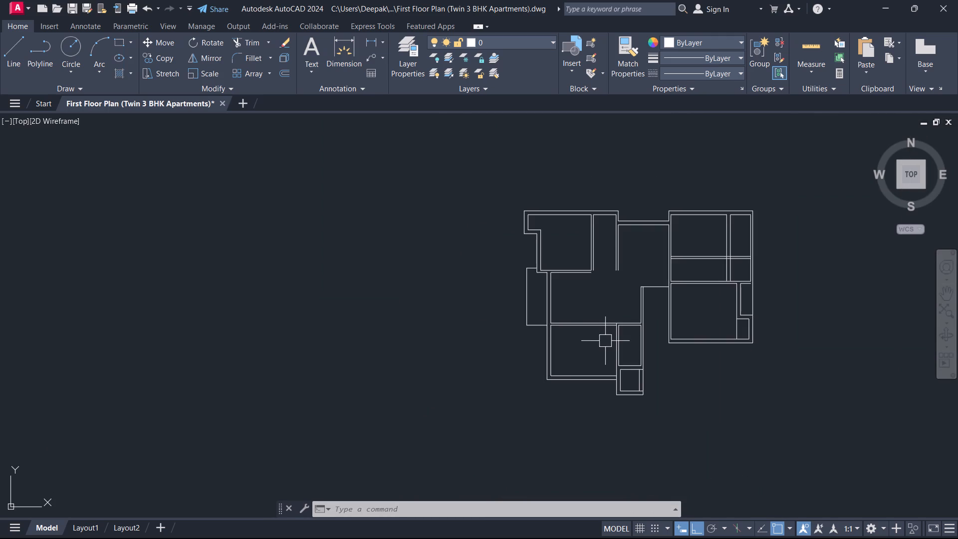
scroll(605, 342, up, 2)
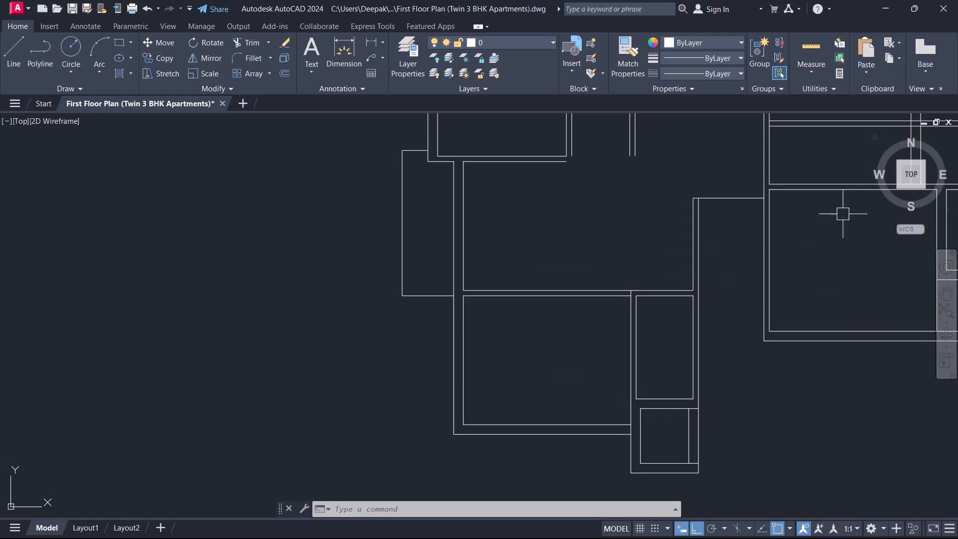
Offset the short horizontal line connecting the central hall to the right-hand block 2'6" downward.
middle_drag(801, 270, 760, 272)
scroll(728, 231, up, 1)
middle_drag(701, 210, 720, 331)
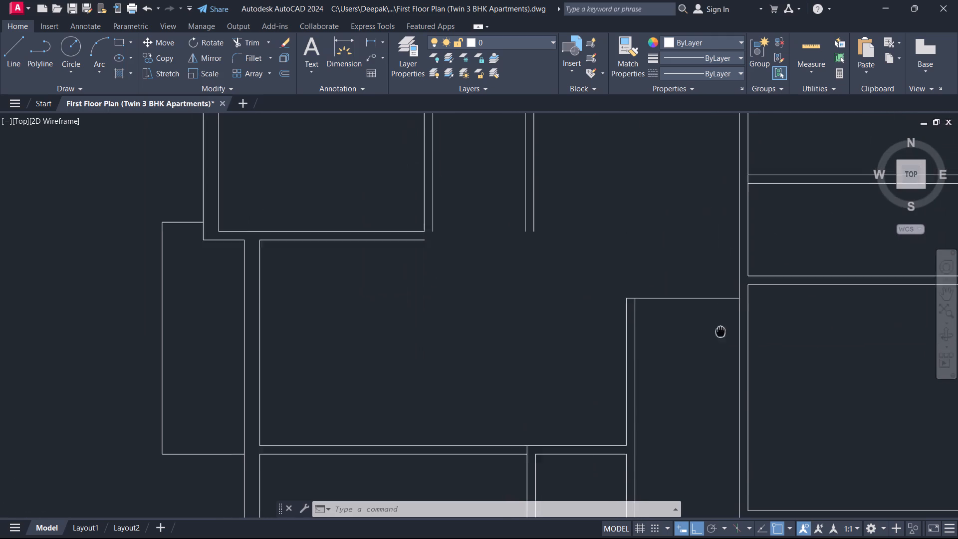
middle_drag(720, 331, 720, 345)
text(o)
key(space)
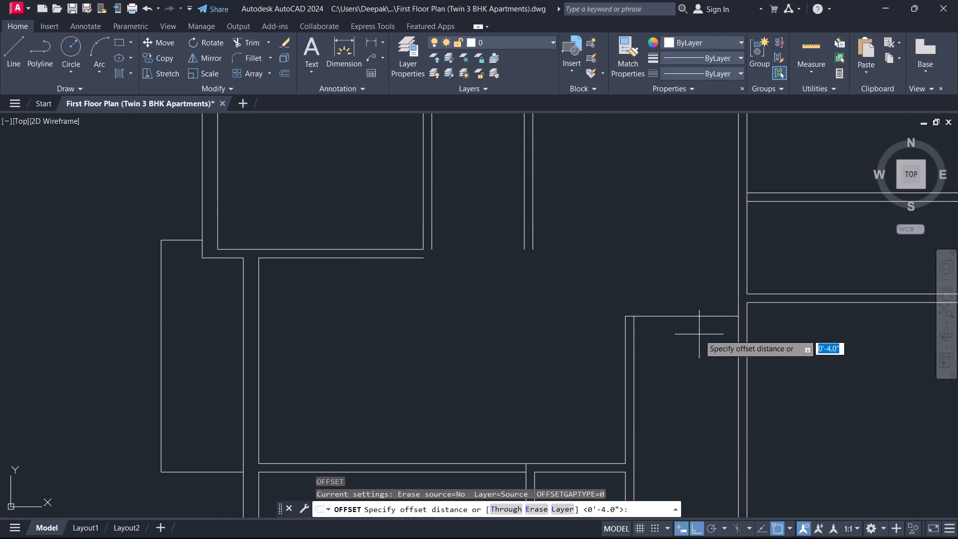
text(2'6)
key(Return)
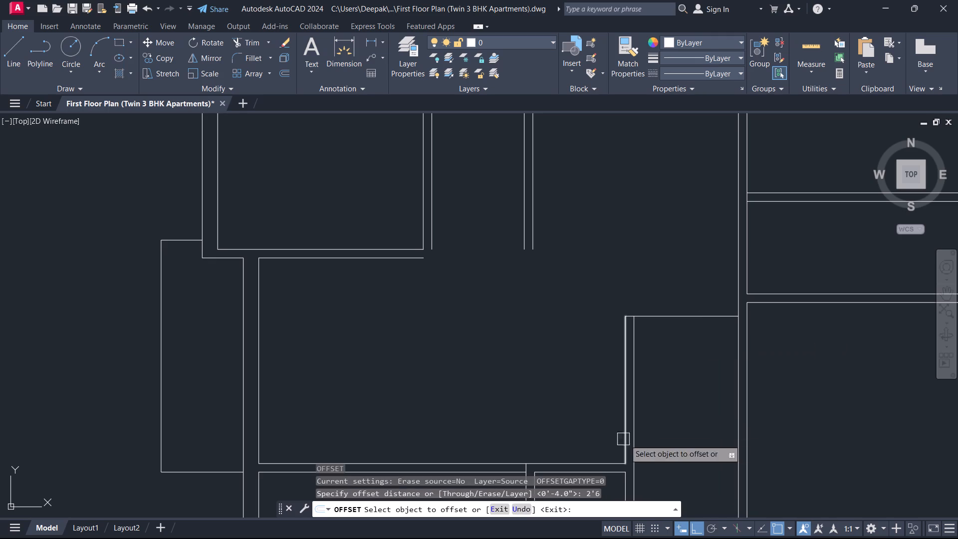
click(654, 315)
click(648, 375)
key(Escape)
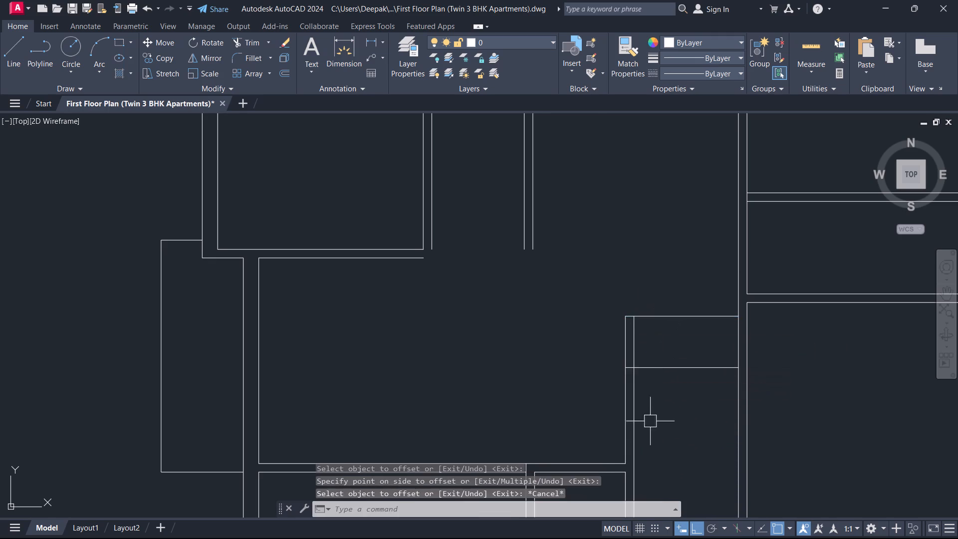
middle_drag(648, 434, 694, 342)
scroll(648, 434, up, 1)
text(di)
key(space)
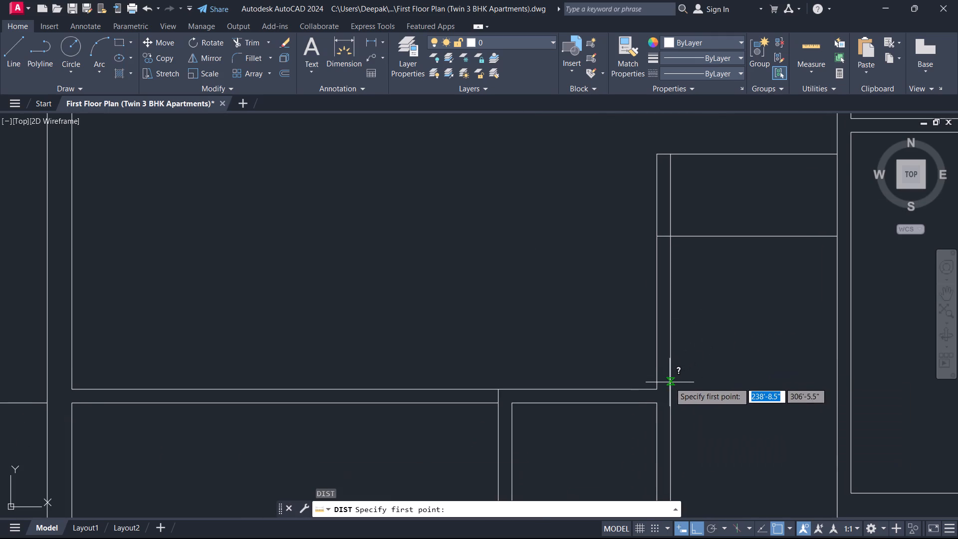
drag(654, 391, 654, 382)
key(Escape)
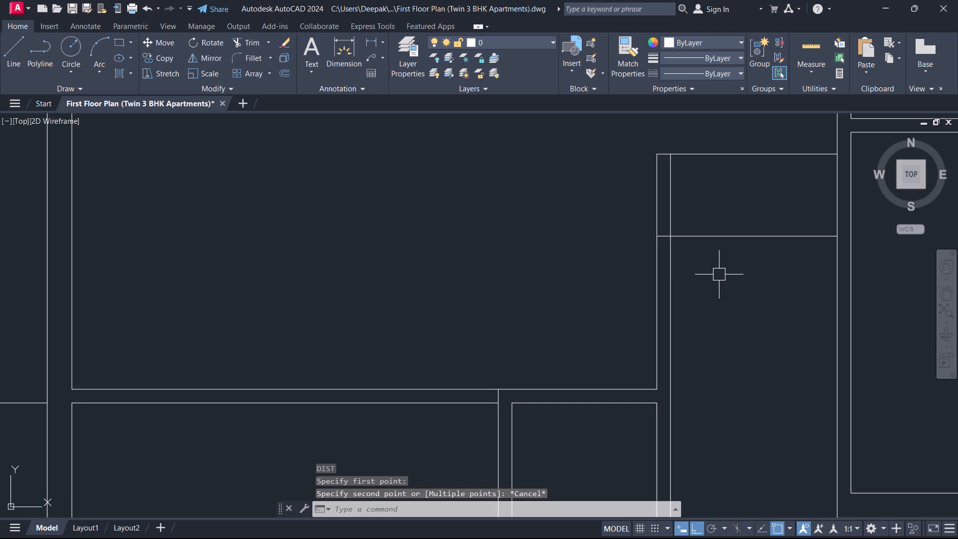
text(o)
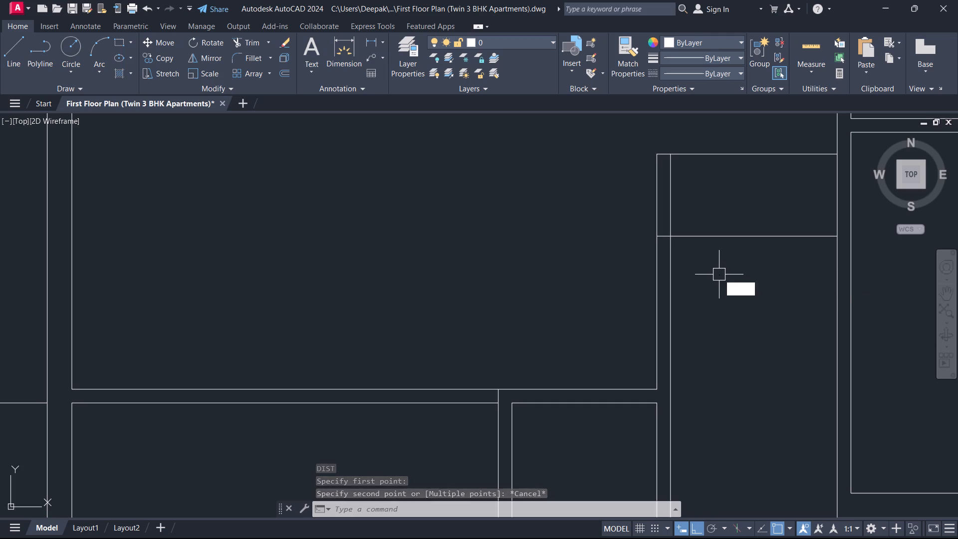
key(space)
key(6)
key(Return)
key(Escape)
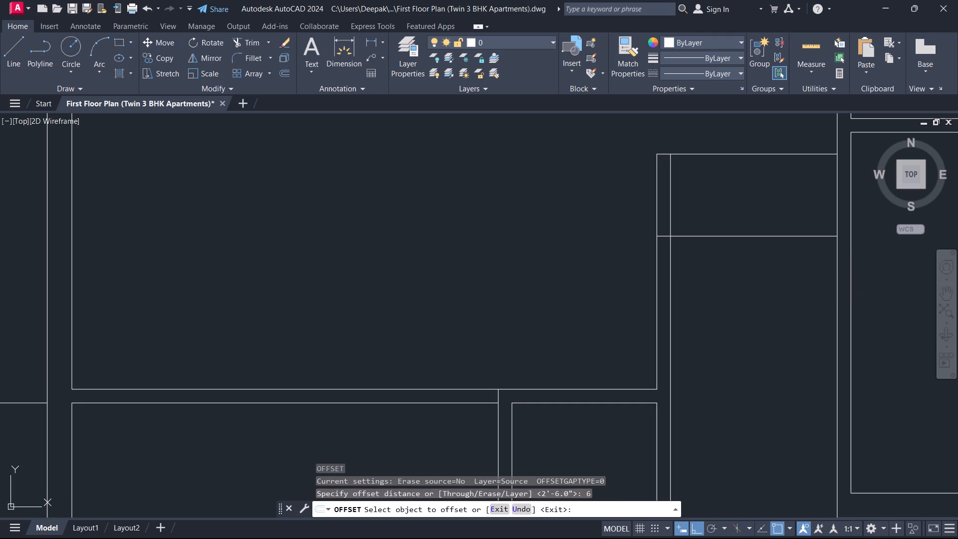
Offset the lower horizontal line of the small space between the hall and the right-hand block 5" downward.
text(o 5)
key(Return)
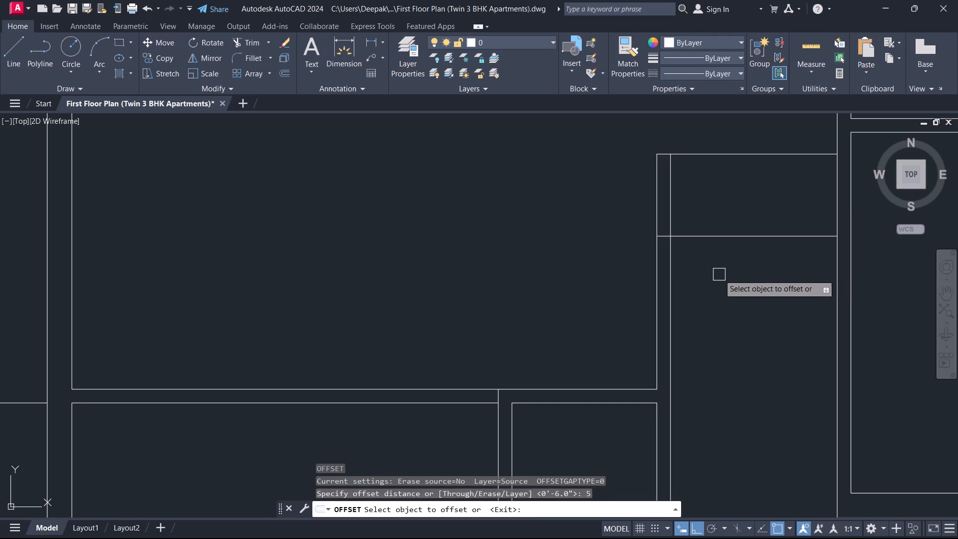
click(732, 230)
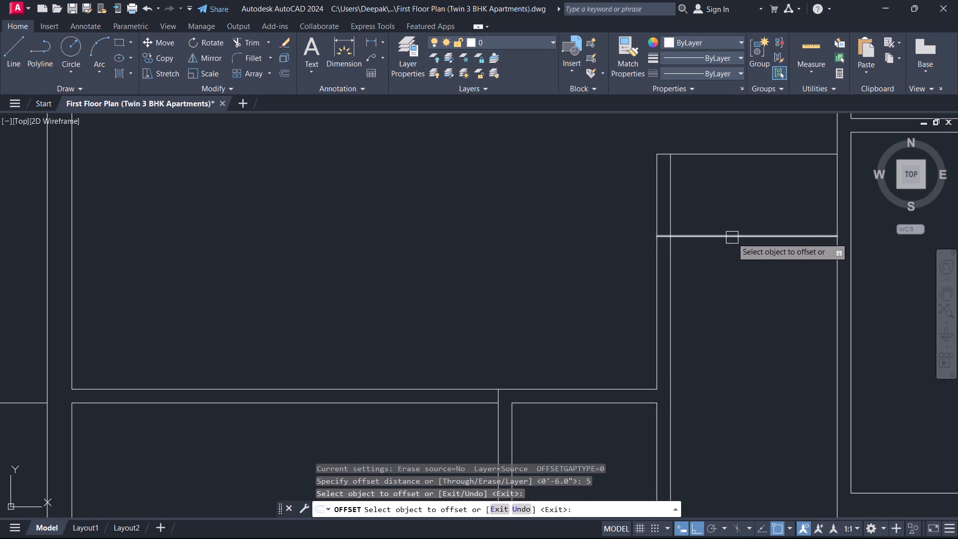
click(732, 238)
click(735, 257)
key(Escape)
Trim the overlapping wall lines at both ends of the new 5" wall between the hall and the right-hand block.
key(t)
key(r)
key(space)
scroll(655, 245, up, 2)
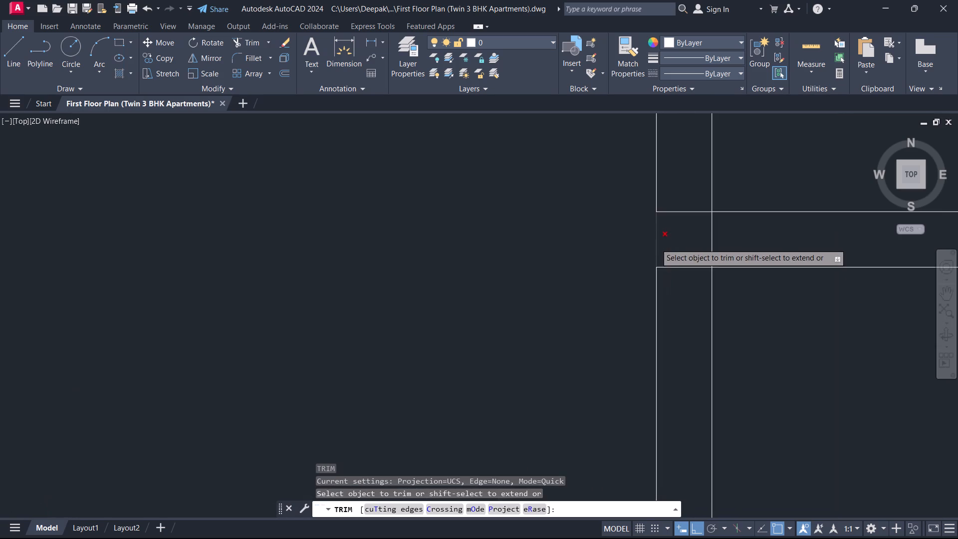
scroll(656, 244, up, 1)
drag(676, 200, 744, 250)
scroll(743, 251, down, 4)
middle_drag(774, 273, 557, 337)
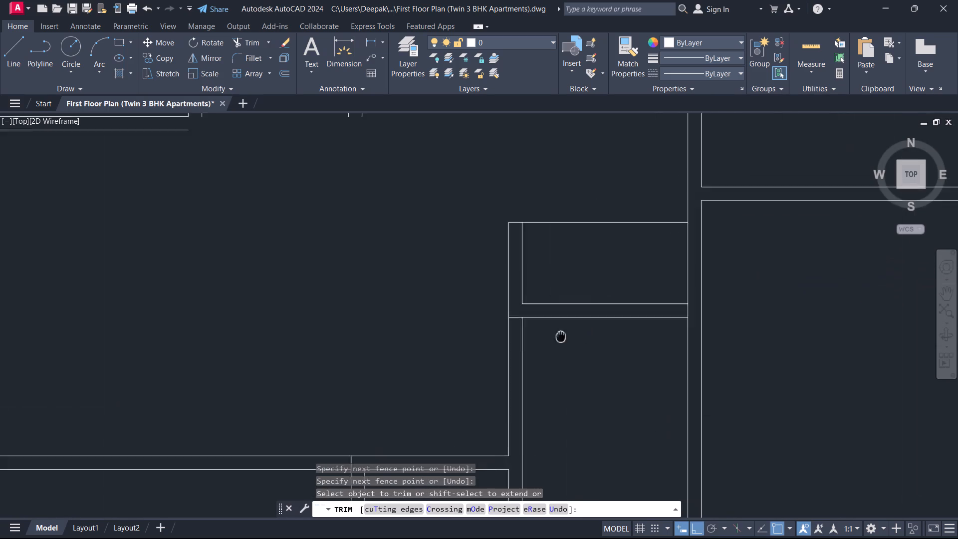
middle_drag(557, 337, 527, 345)
scroll(628, 324, up, 3)
drag(684, 306, 747, 313)
key(Escape)
Extend the central hall's bottom inner wall line across its right wall to the outer wall line.
scroll(727, 321, down, 1)
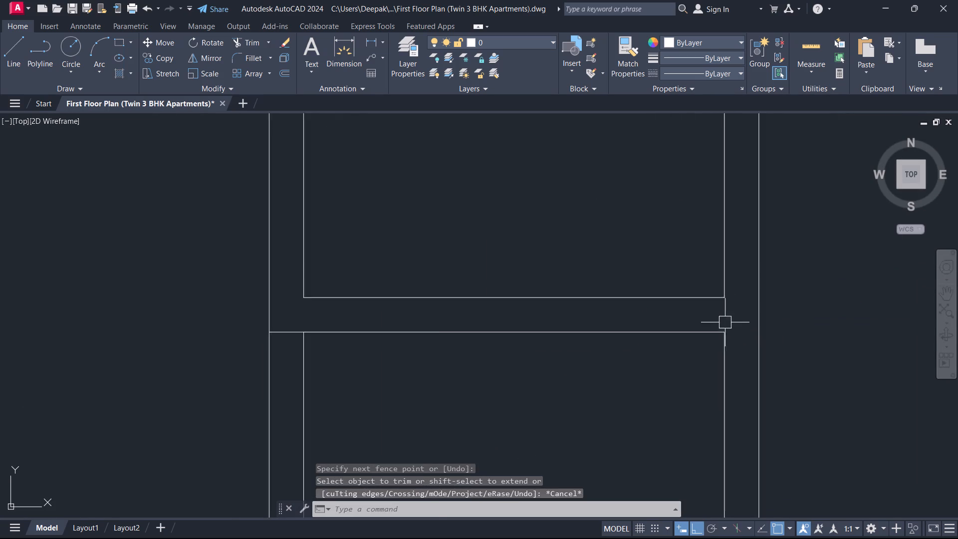
scroll(724, 323, down, 2)
middle_drag(617, 352, 627, 360)
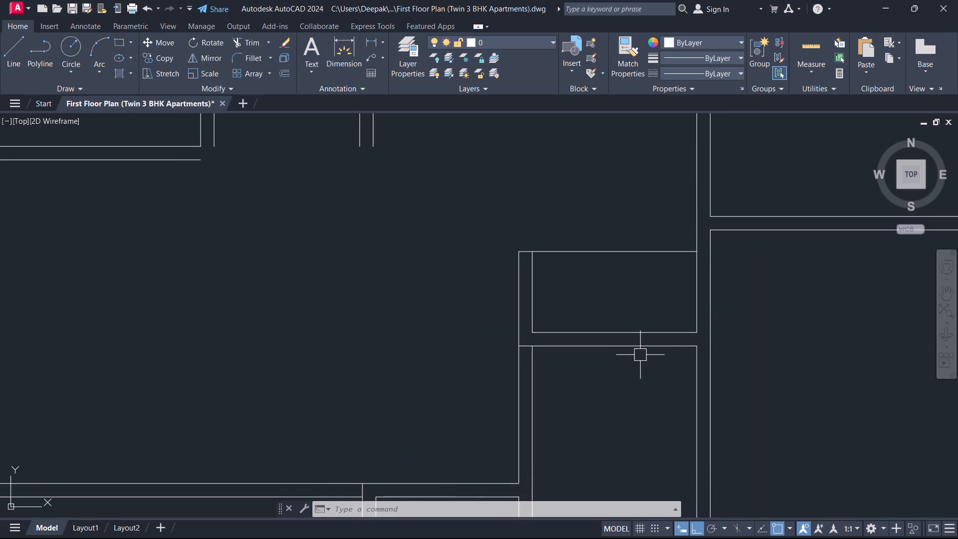
scroll(592, 370, down, 1)
middle_drag(591, 371, 678, 308)
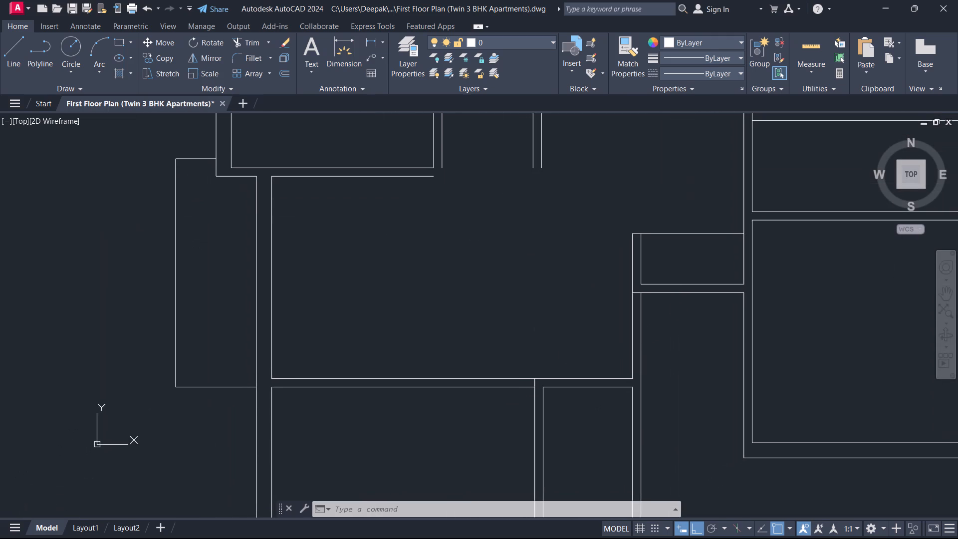
text(ex)
key(space)
scroll(600, 370, up, 1)
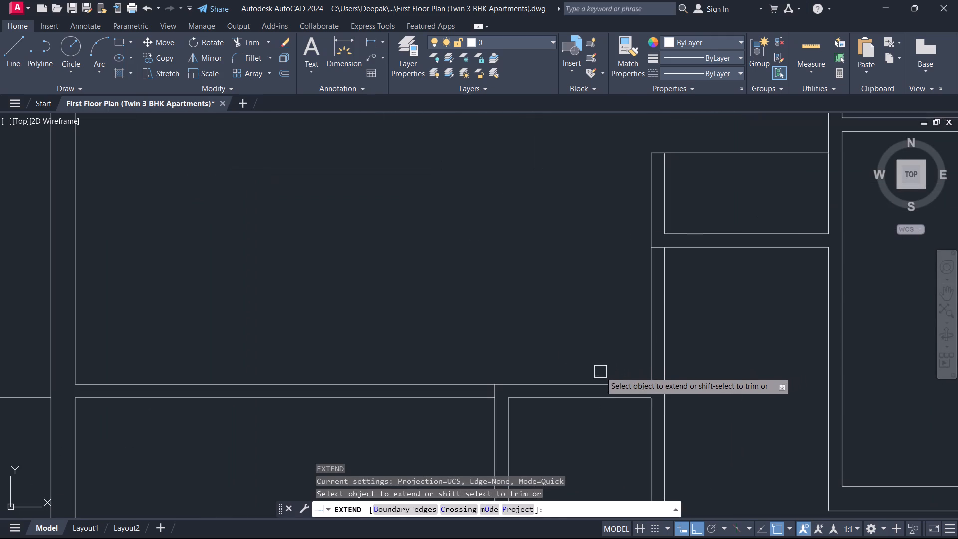
click(609, 381)
key(Escape)
click(703, 326)
key(Escape)
Break the hall's right outer wall line at the extended bottom line and its inner line at the new wall's lower line.
click(667, 326)
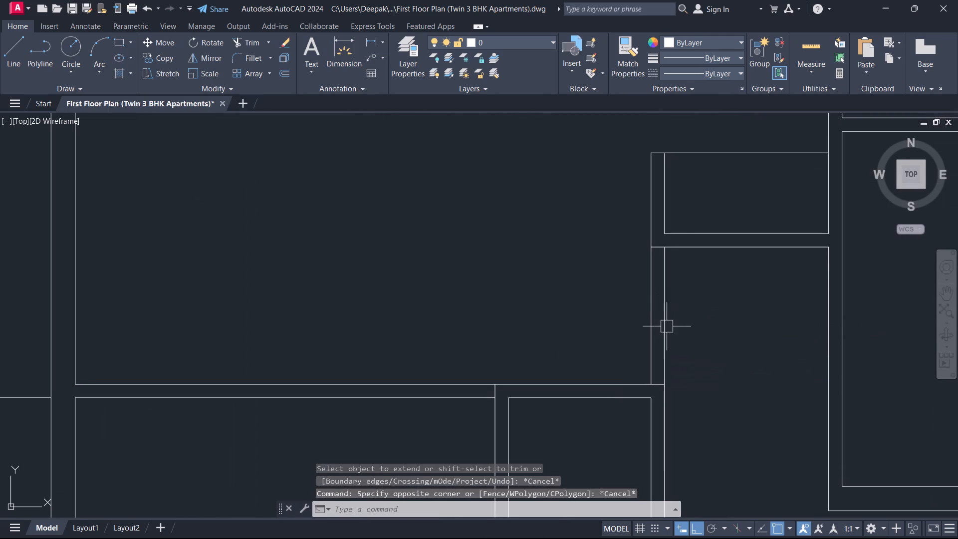
text(br)
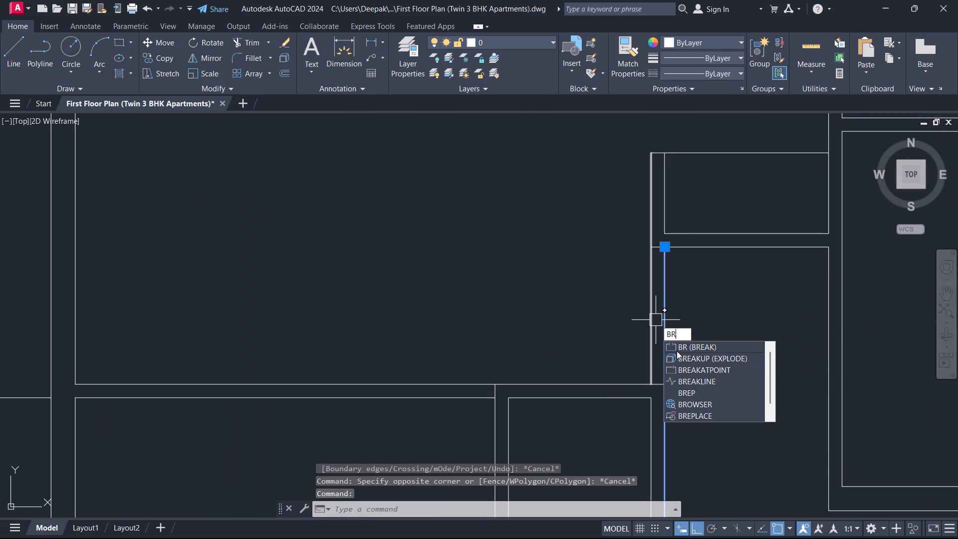
click(691, 366)
click(667, 381)
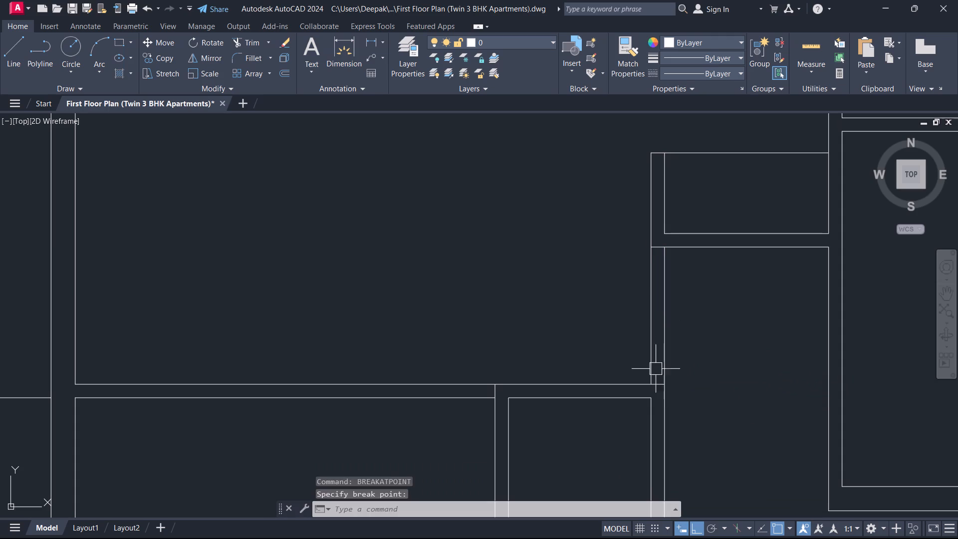
key(Escape)
click(649, 356)
key(space)
click(653, 250)
key(Escape)
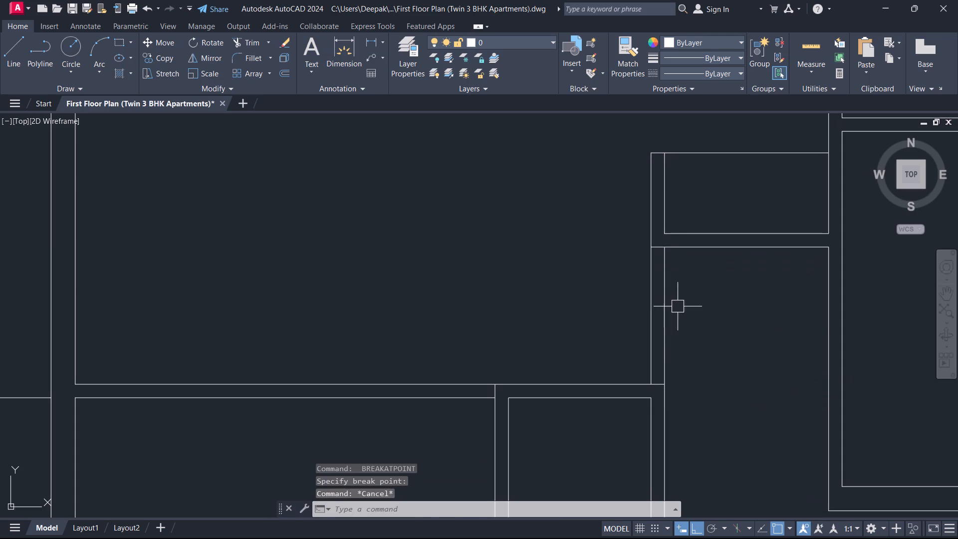
Load the ACAD_ISO02W100 (ISO dash) linetype into the drawing.
drag(680, 307, 672, 306)
click(624, 306)
click(695, 71)
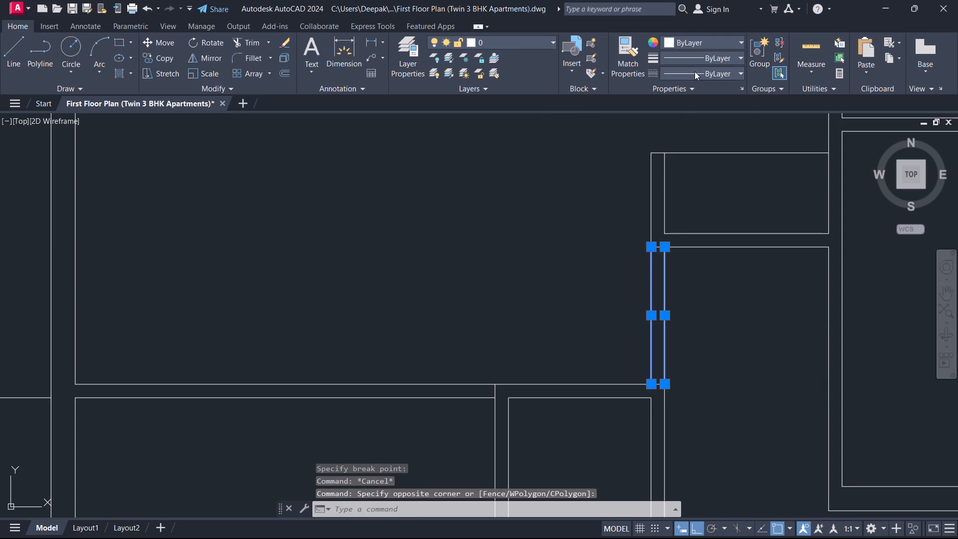
click(684, 139)
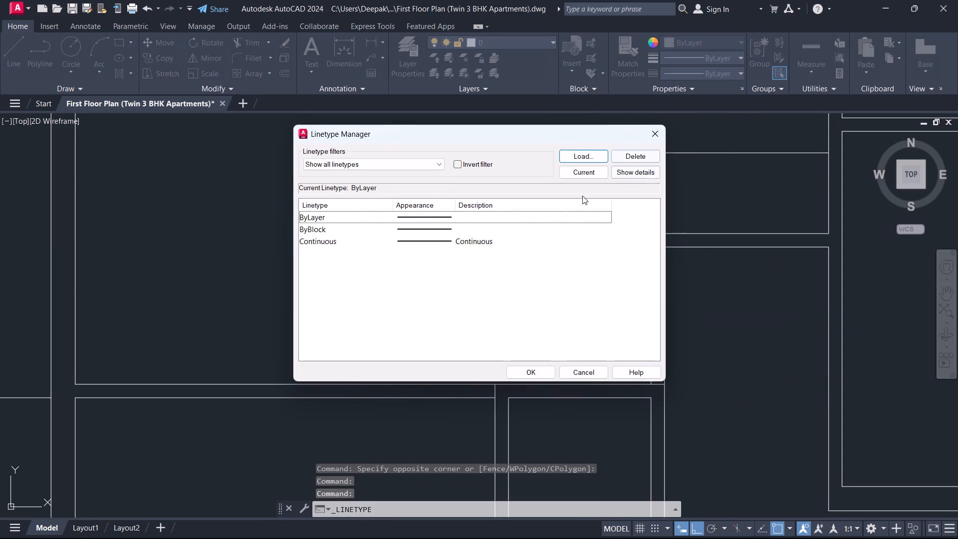
click(596, 155)
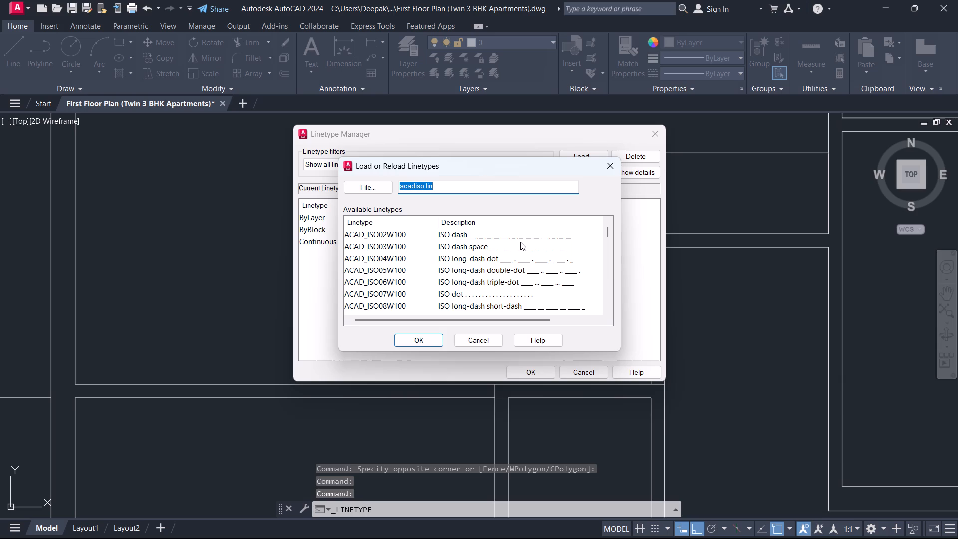
click(521, 236)
click(408, 340)
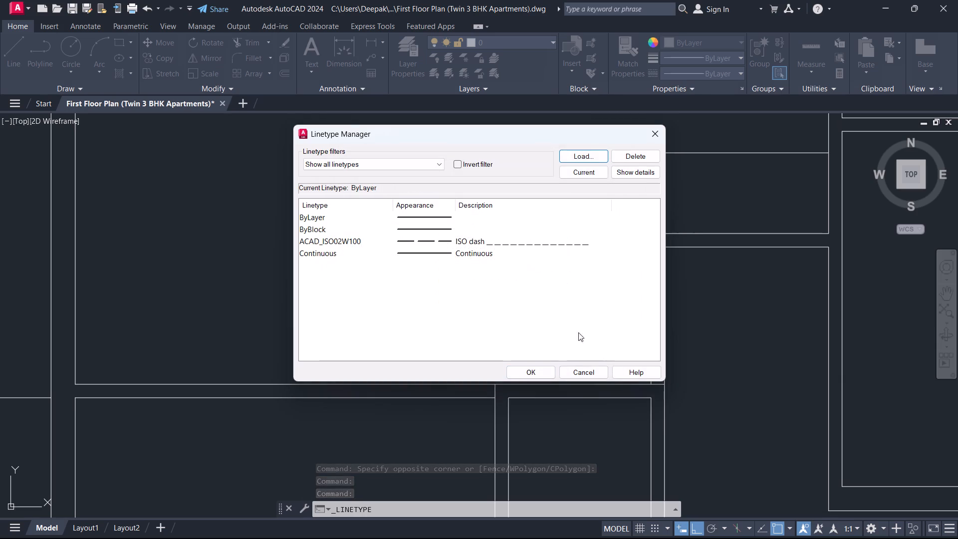
click(531, 369)
Apply the ACAD_ISO02W100 linetype to the two broken segments of the hall's right wall, below the small space.
drag(686, 334, 681, 332)
click(622, 329)
click(708, 74)
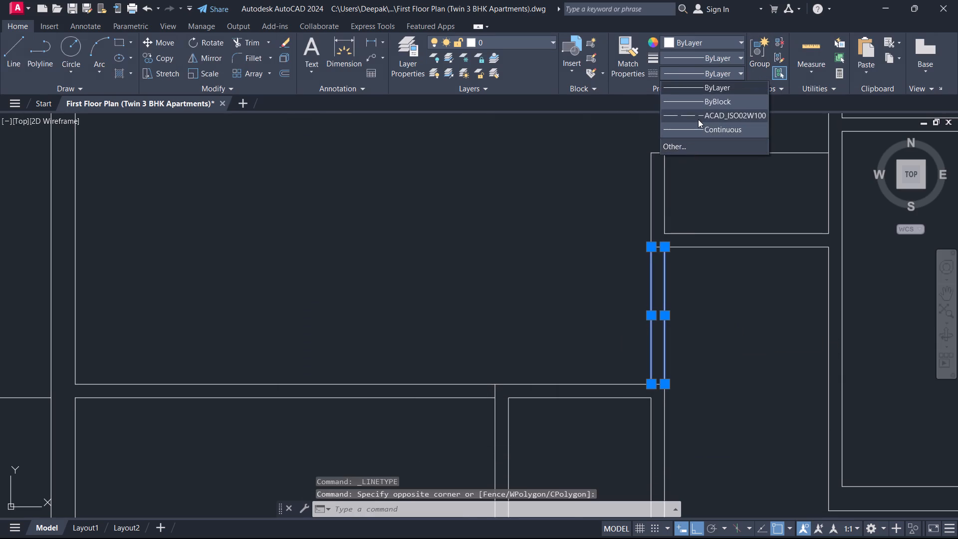
click(698, 119)
key(Escape)
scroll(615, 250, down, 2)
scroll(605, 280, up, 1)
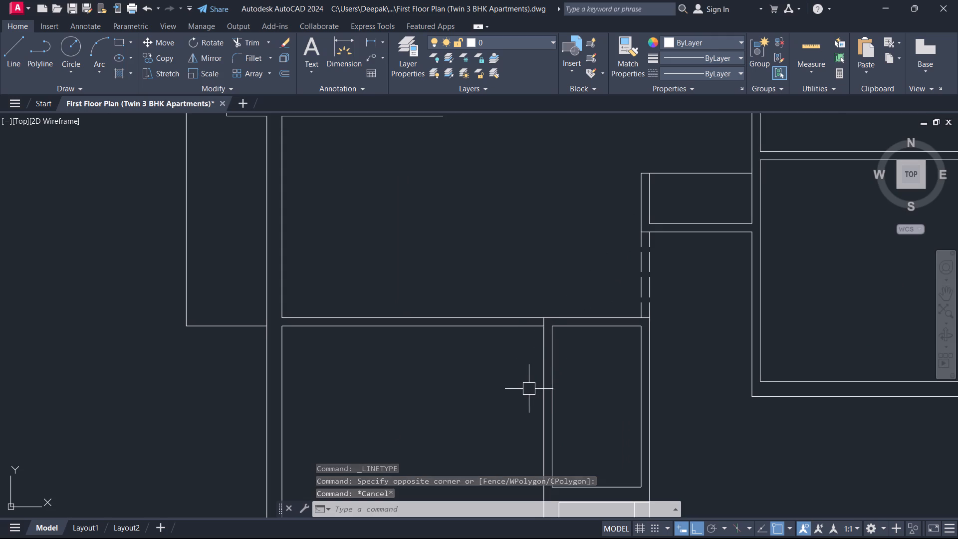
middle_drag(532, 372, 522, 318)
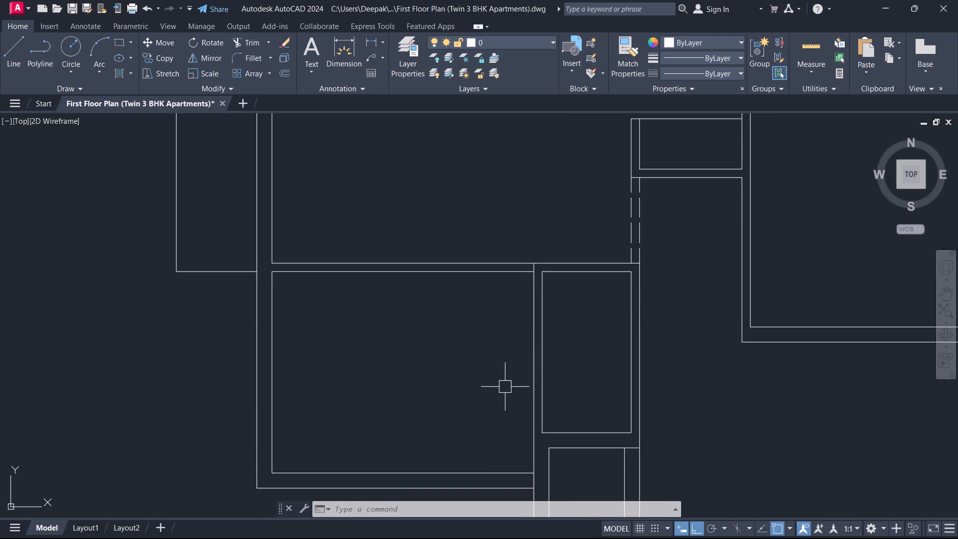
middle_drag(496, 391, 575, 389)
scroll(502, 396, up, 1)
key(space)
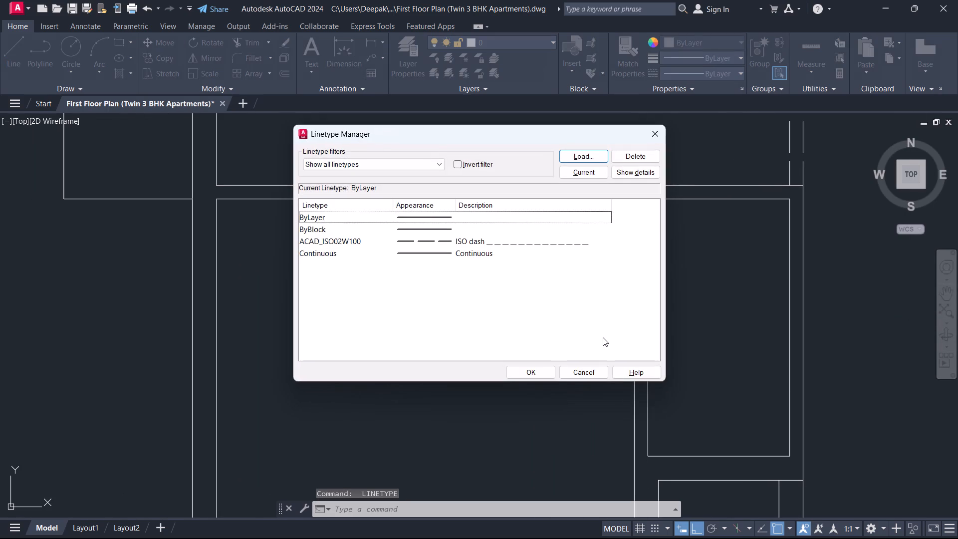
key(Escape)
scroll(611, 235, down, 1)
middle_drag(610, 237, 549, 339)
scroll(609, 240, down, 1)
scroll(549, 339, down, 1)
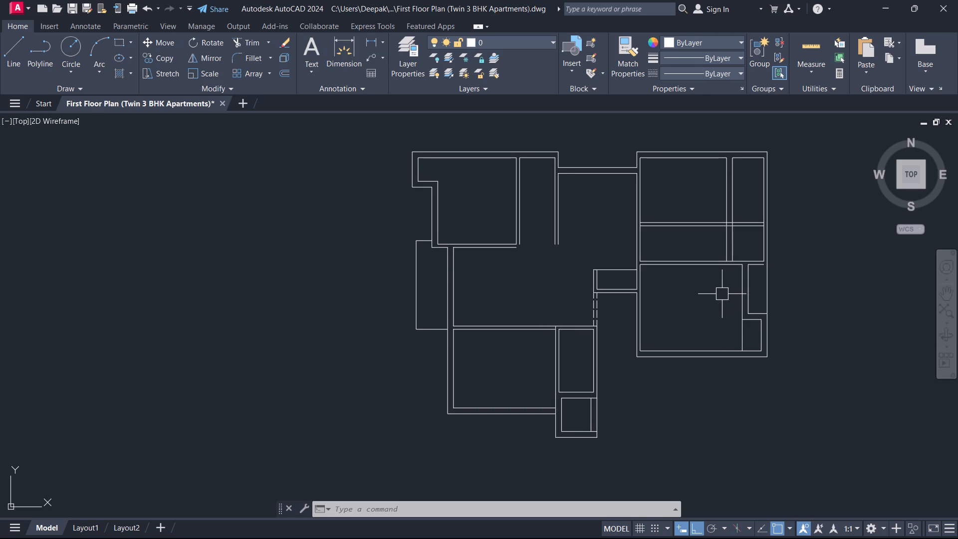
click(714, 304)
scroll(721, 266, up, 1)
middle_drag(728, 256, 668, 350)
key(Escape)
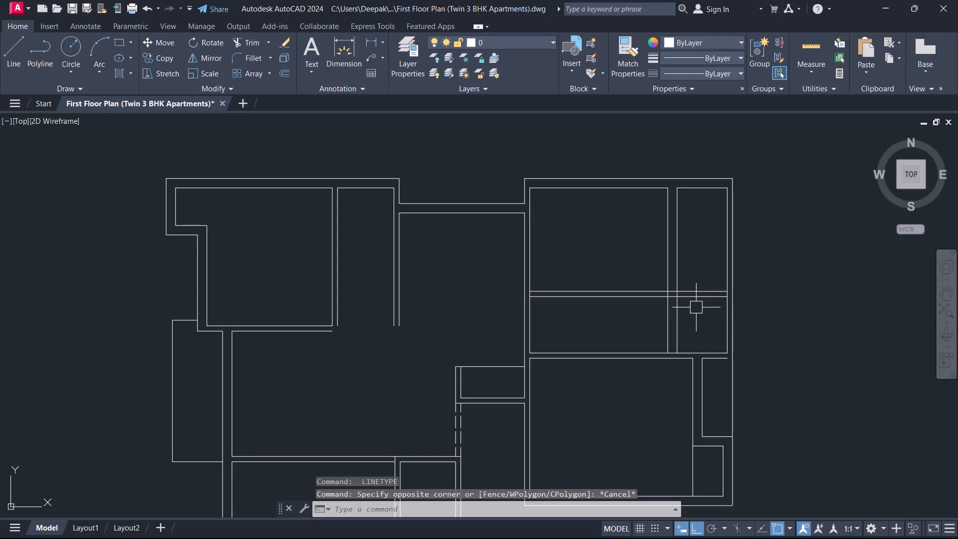
Extend both vertical wall lines beside the right-hand block's lower room upward to the middle horizontal wall.
scroll(698, 378, up, 1)
text(ex)
key(space)
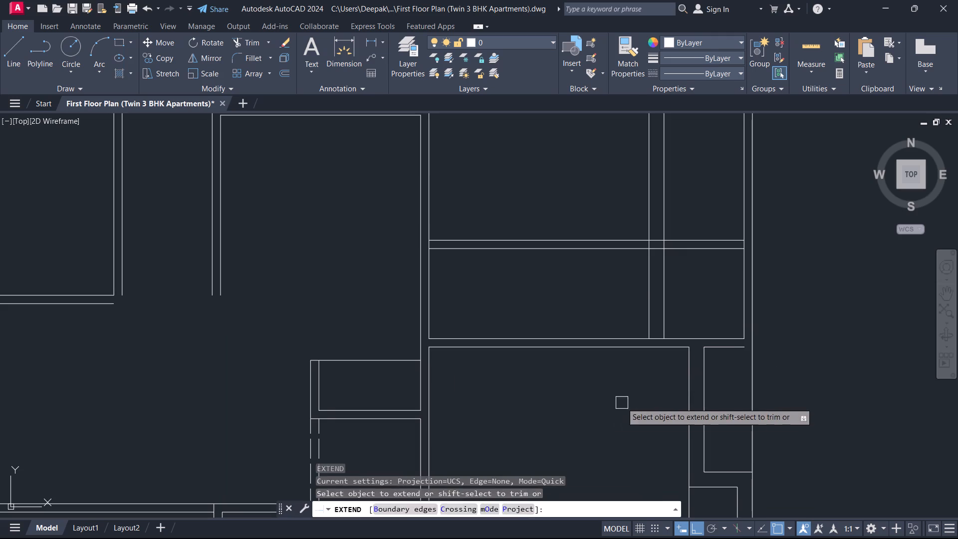
click(626, 402)
click(728, 408)
click(635, 398)
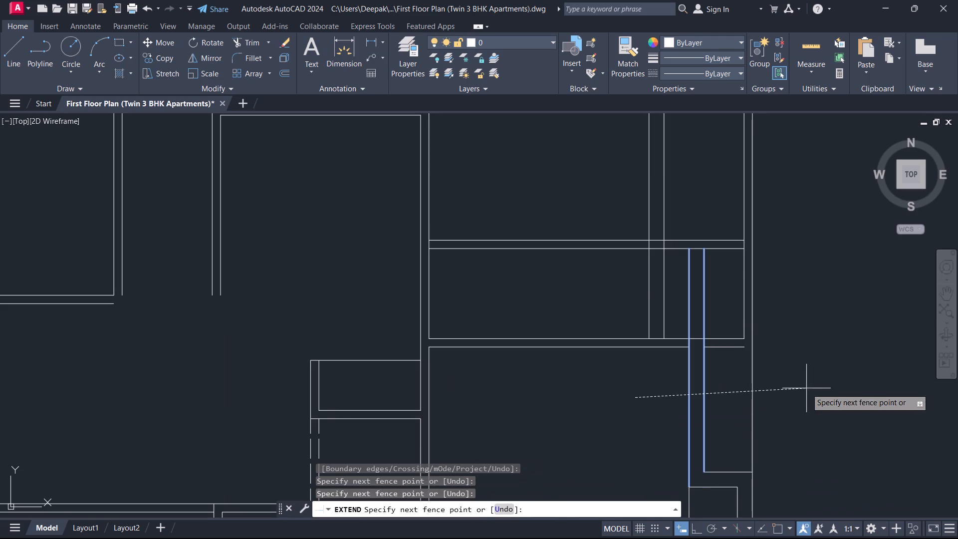
click(795, 384)
key(Escape)
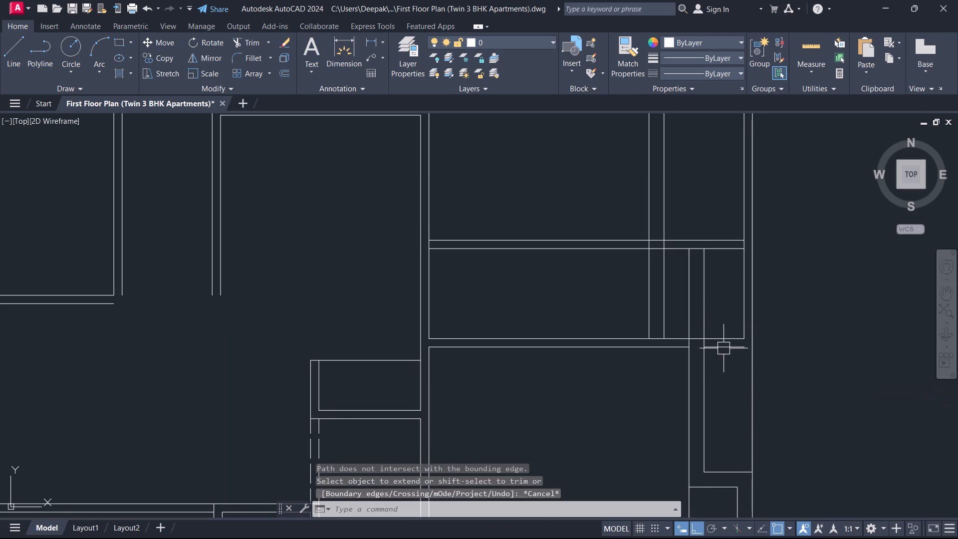
Trim the horizontal wall lines crossing and right of the extended vertical wall, and the outer wall's inner line beside it.
key(t)
key(r)
key(space)
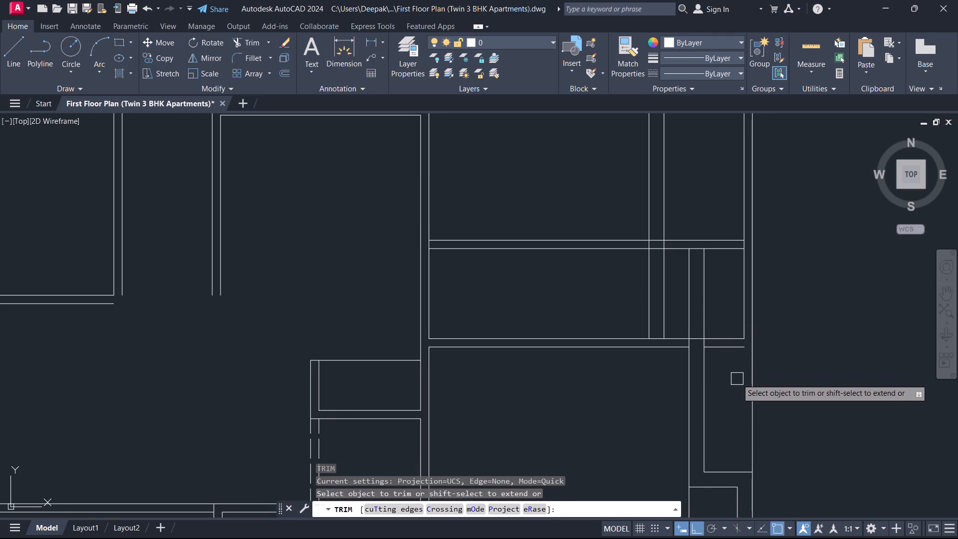
drag(737, 379, 740, 327)
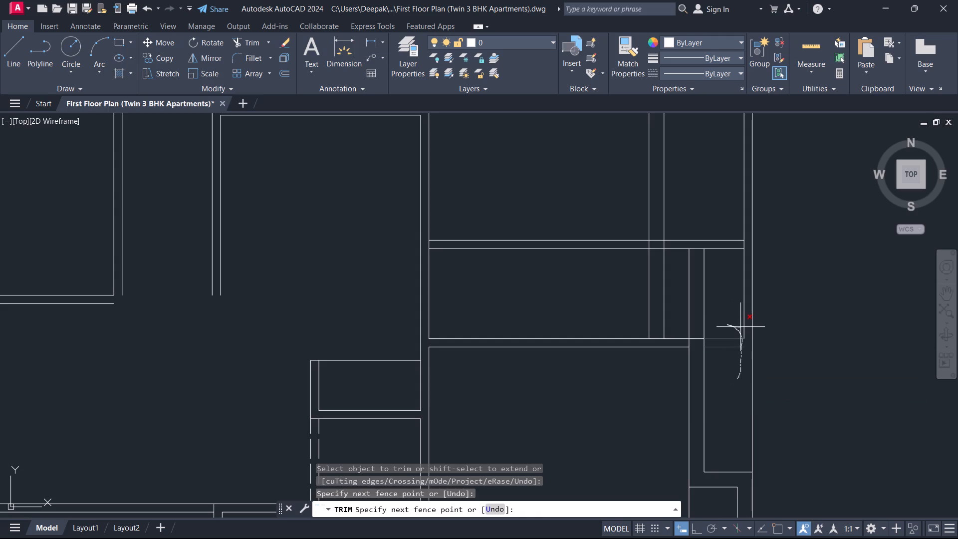
drag(740, 327, 745, 327)
click(720, 268)
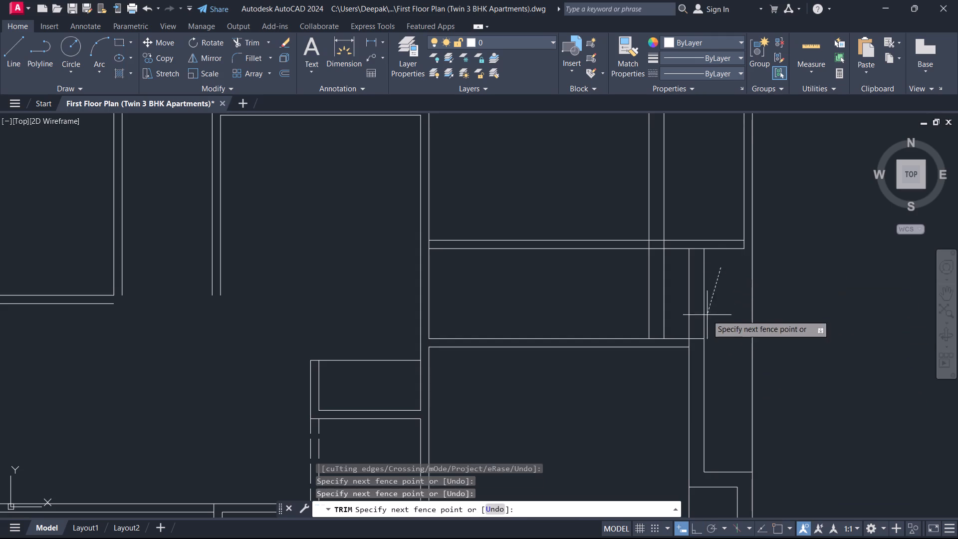
click(708, 318)
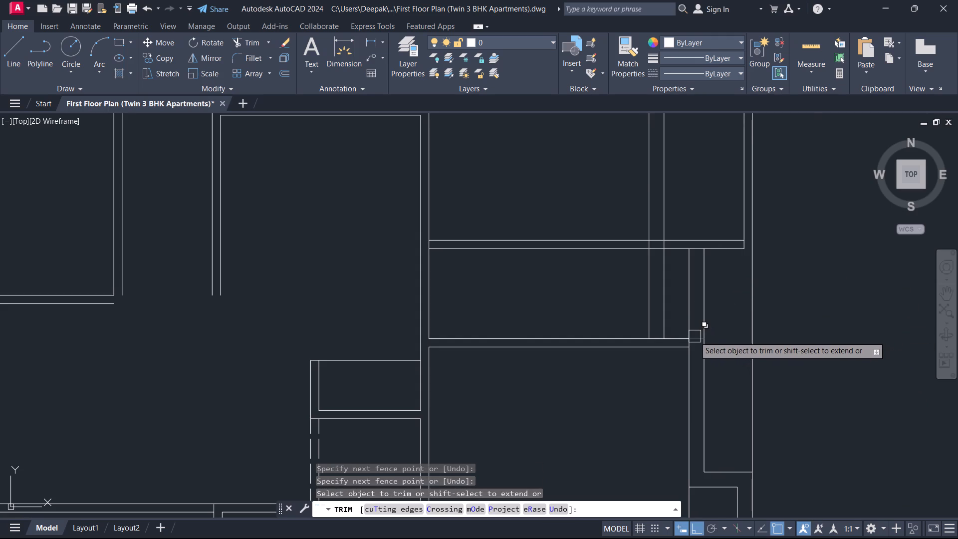
scroll(695, 336, up, 2)
click(695, 346)
scroll(698, 332, up, 1)
scroll(698, 332, down, 4)
scroll(681, 320, up, 2)
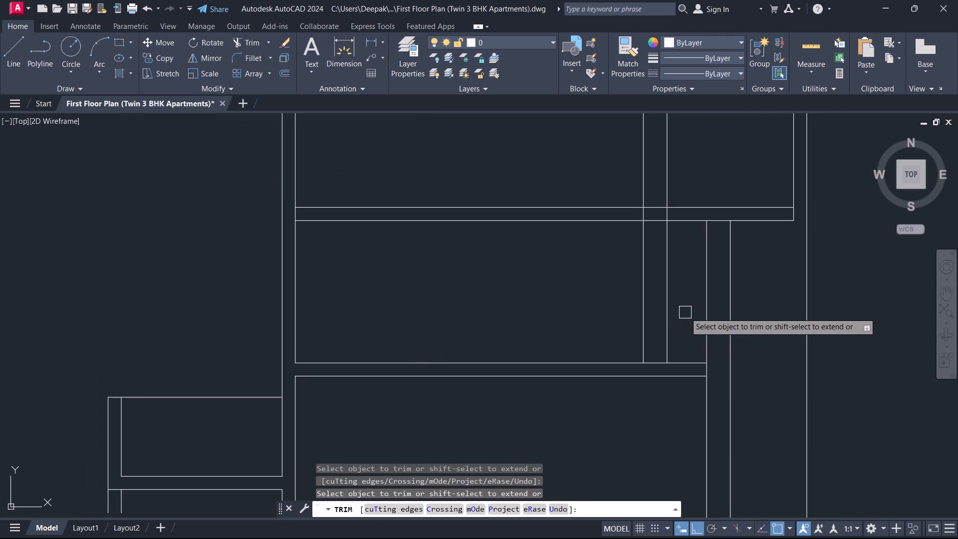
Trim the upper room's two vertical partition lines below and within the middle horizontal wall of the right-hand block.
click(685, 312)
click(583, 309)
scroll(625, 230, up, 2)
middle_drag(625, 230, 600, 327)
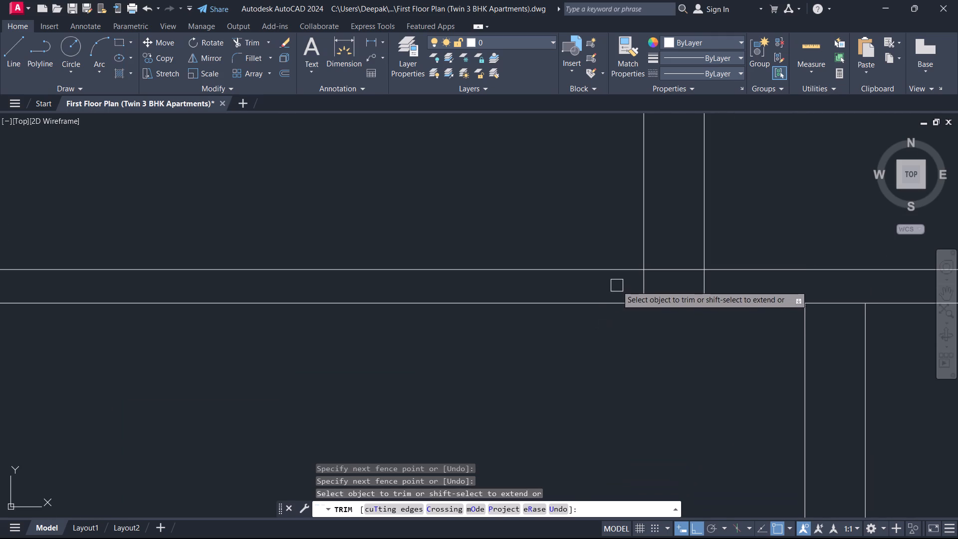
click(617, 283)
click(771, 284)
scroll(802, 324, down, 2)
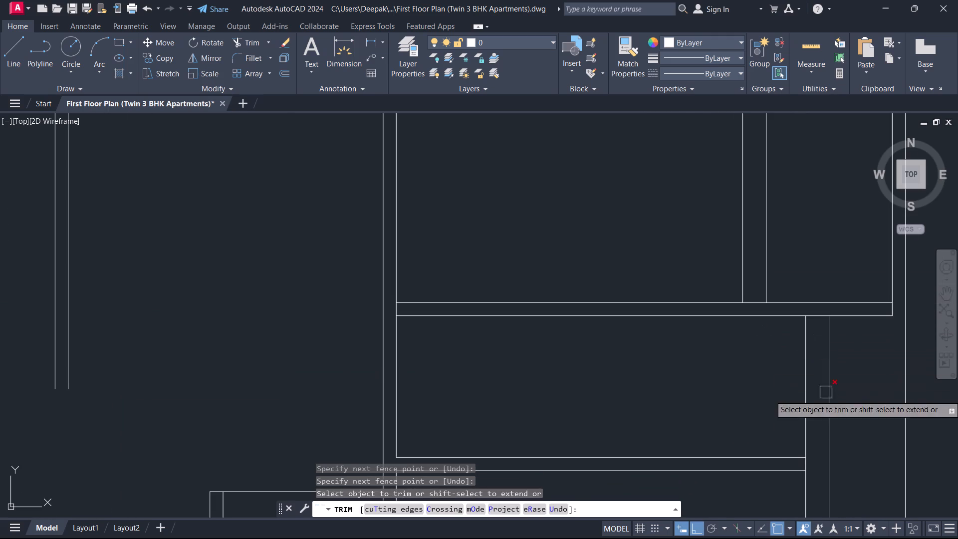
Trim the extended wall's inner line between the two lines of the lower horizontal wall to open the junction.
middle_drag(755, 457, 746, 384)
scroll(767, 406, up, 1)
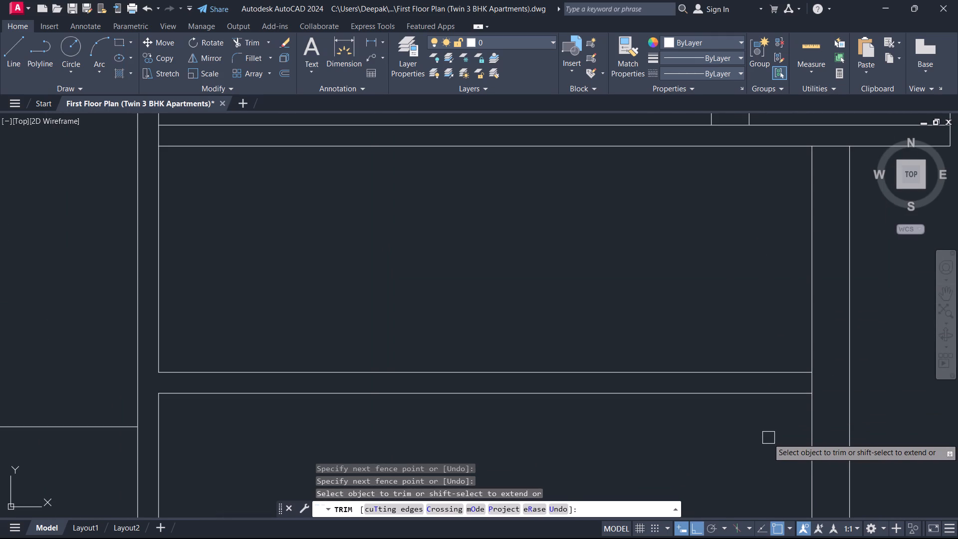
key(Escape)
key(space)
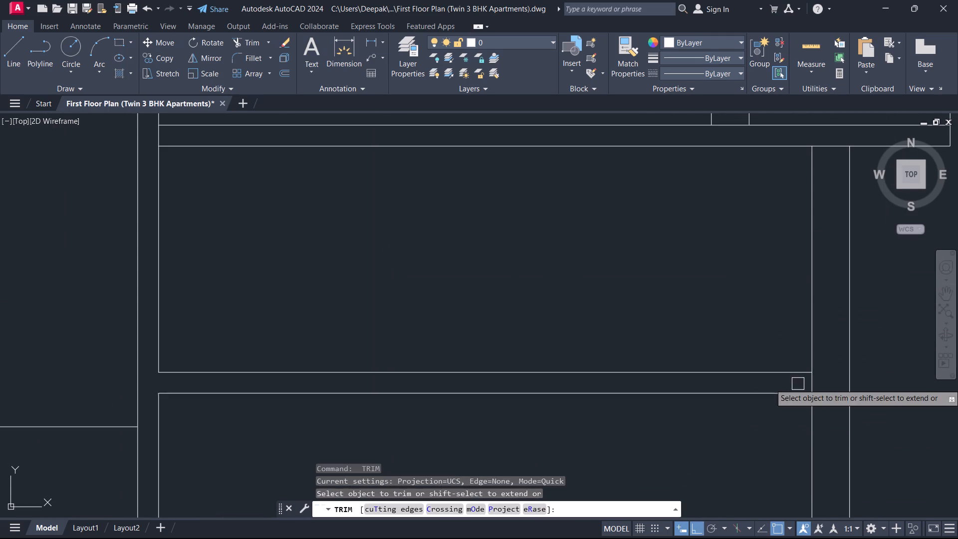
scroll(798, 384, up, 2)
drag(809, 385, 814, 383)
click(862, 374)
key(Escape)
scroll(822, 381, down, 1)
scroll(806, 386, up, 4)
scroll(802, 387, down, 3)
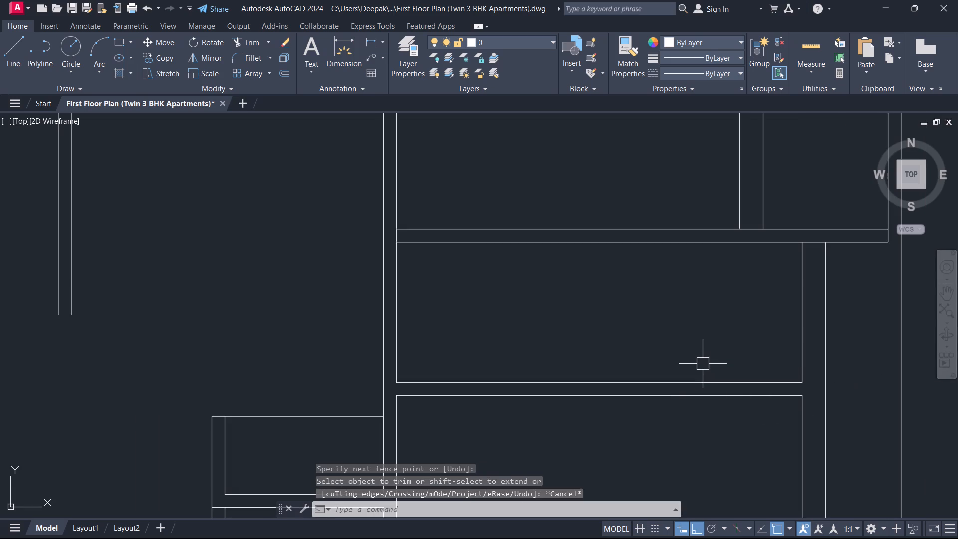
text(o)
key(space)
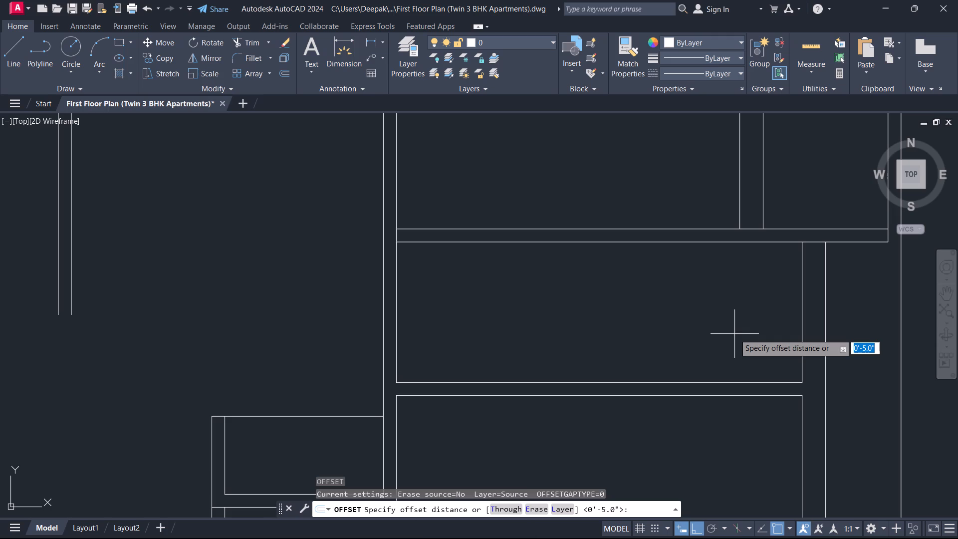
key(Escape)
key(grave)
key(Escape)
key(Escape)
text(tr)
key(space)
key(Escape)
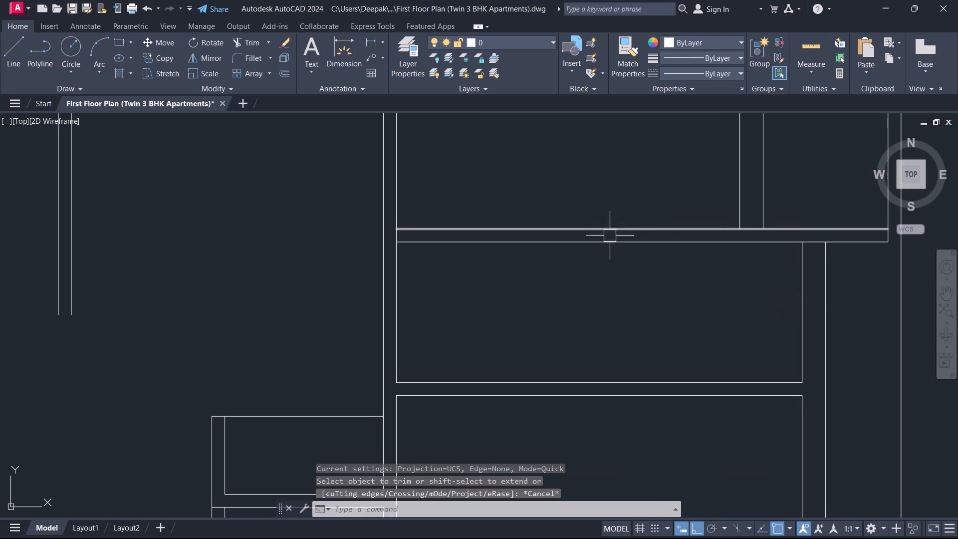
Offset the right inner wall line of the right-hand block's narrow middle room 8'9" to the left.
middle_drag(640, 305, 611, 197)
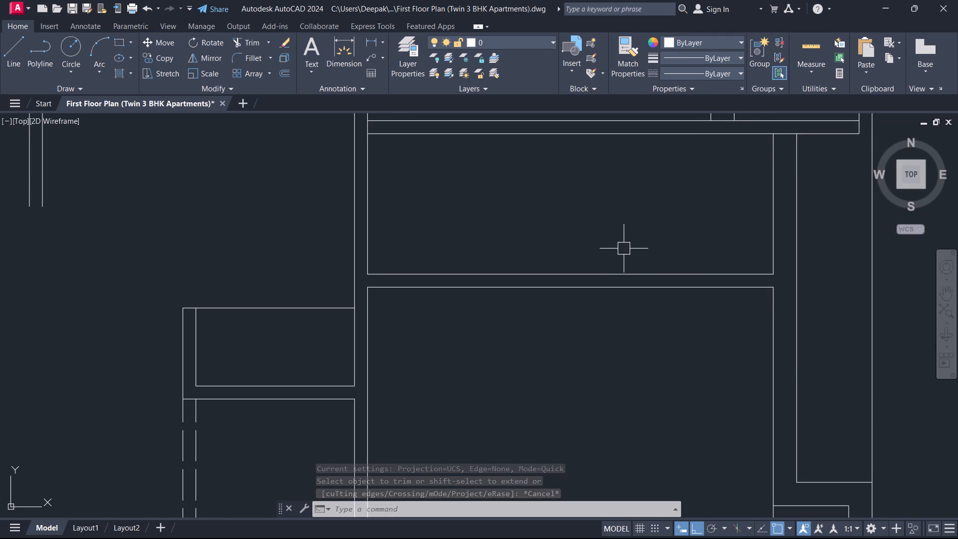
text(o)
key(space)
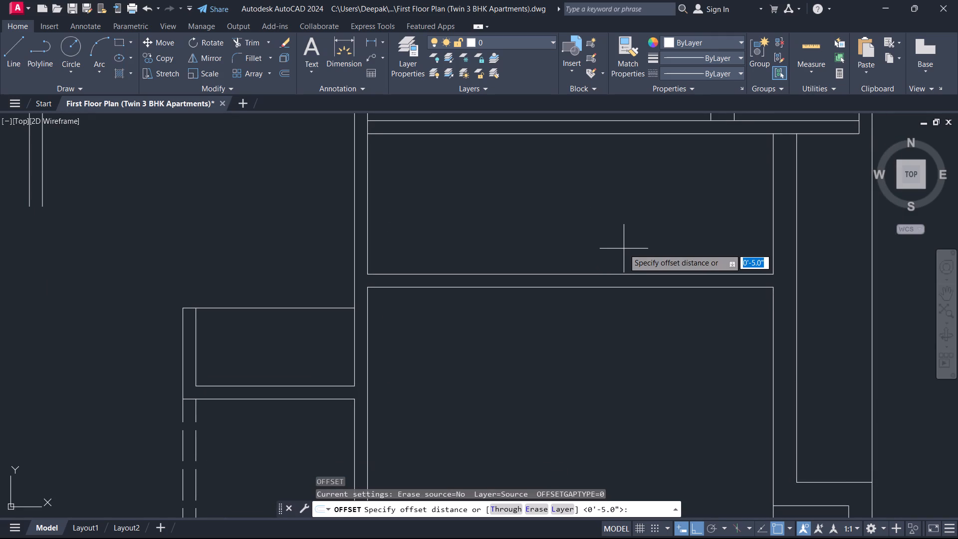
text(89)
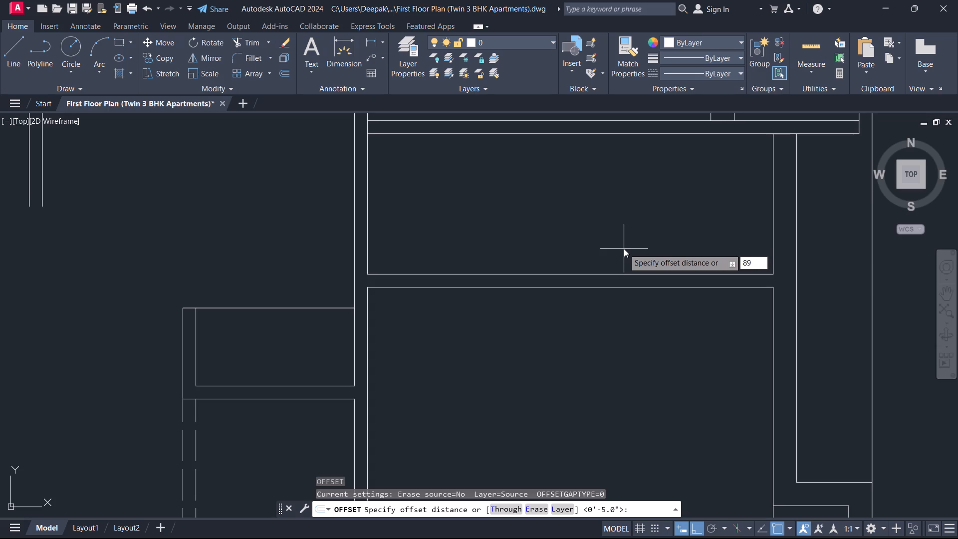
key(BackSpace)
key(apostrophe)
key(9)
key(Return)
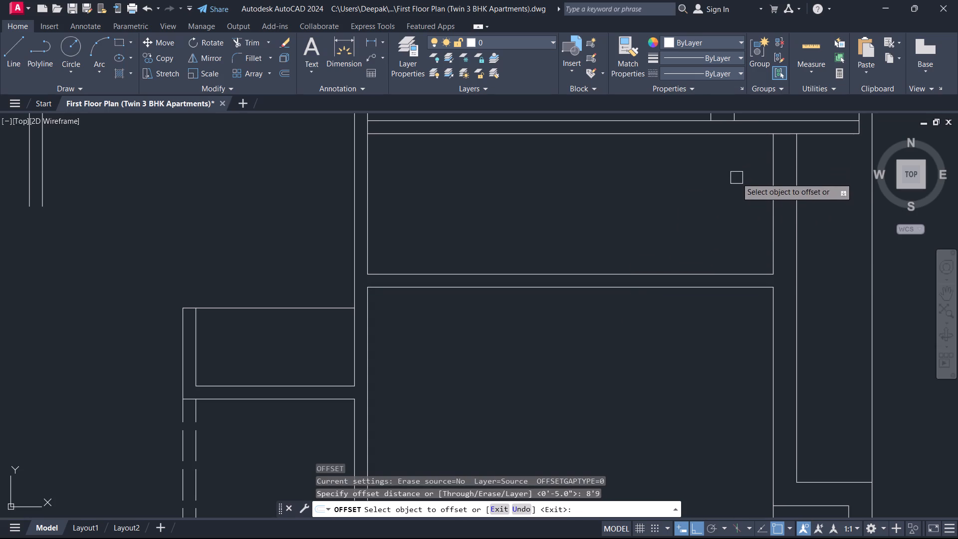
drag(773, 206, 768, 206)
click(682, 205)
key(Escape)
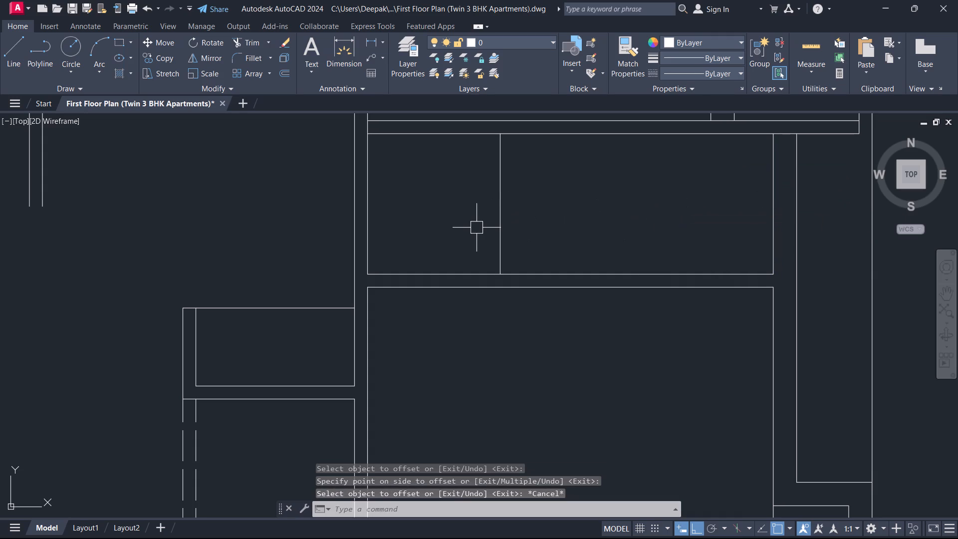
Measure from the outer line of the middle room's left wall to the new vertical partition line.
text(di)
key(space)
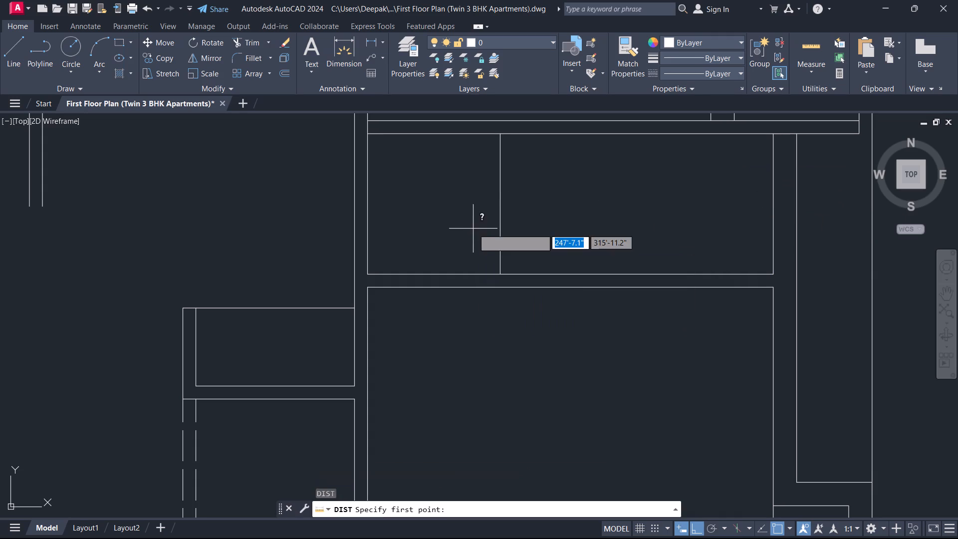
click(352, 217)
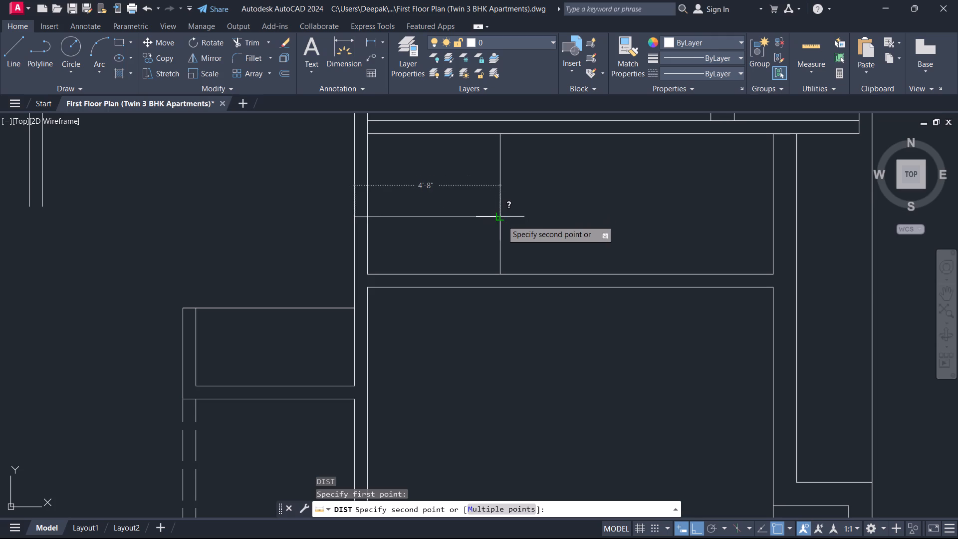
key(Escape)
Offset the right-hand block's new vertical partition line 5" to the left to form the wall thickness.
text(o)
key(space)
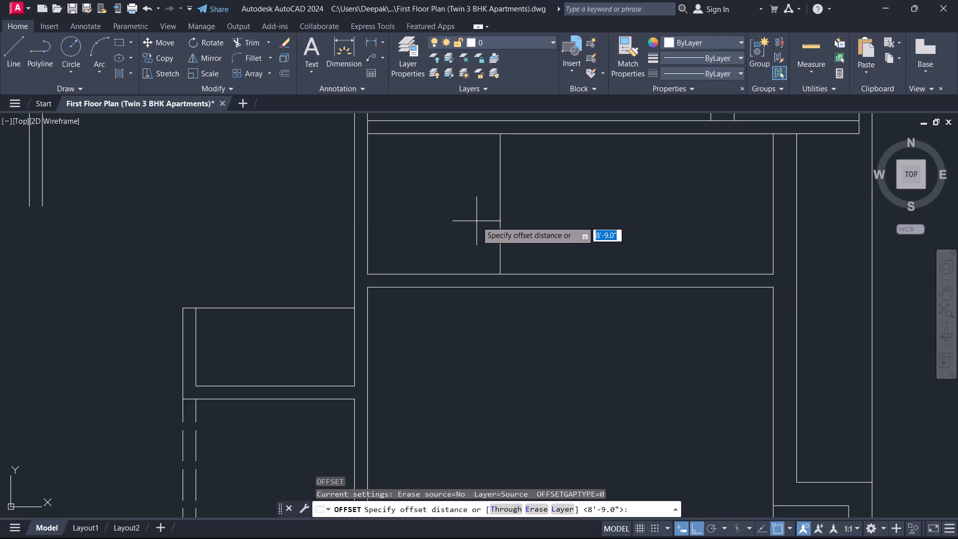
key(5)
key(Return)
drag(497, 229, 492, 228)
click(480, 226)
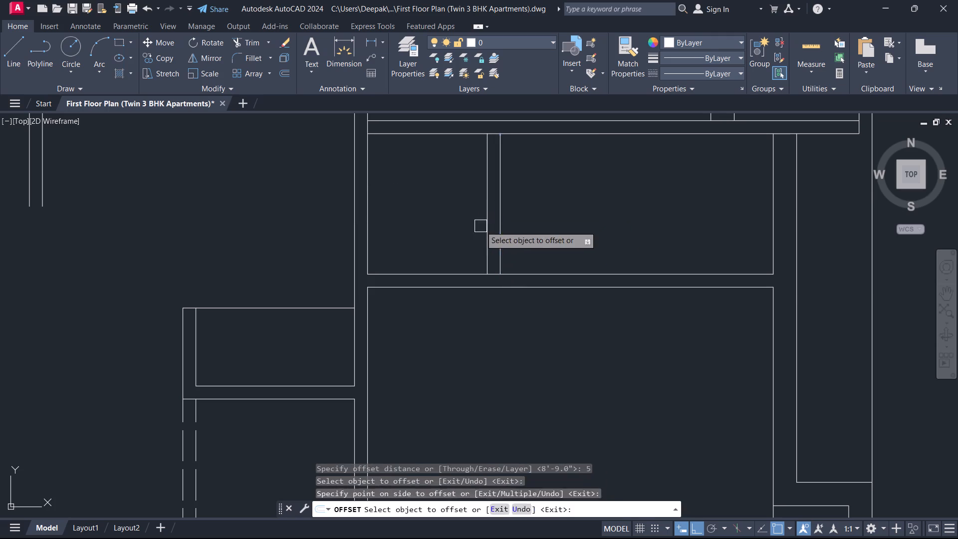
key(Escape)
Extend the new partition's left line down to the lower line of the middle room's bottom wall.
key(e)
key(x)
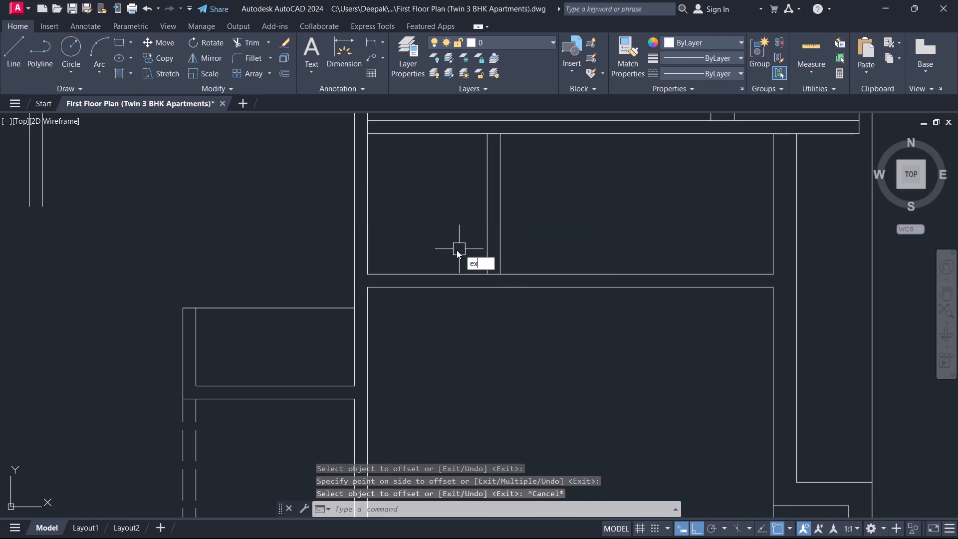
key(space)
click(442, 218)
click(489, 231)
key(Escape)
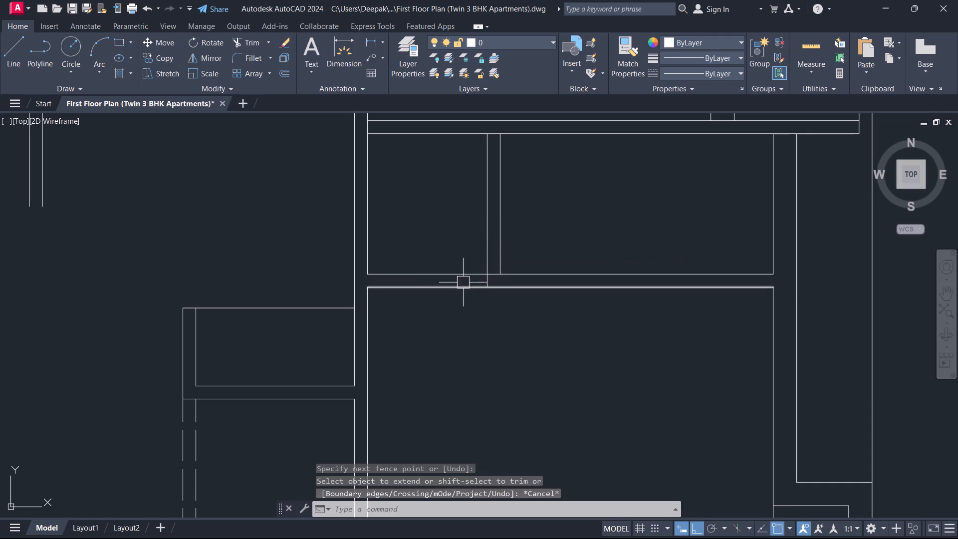
Trim both lines of the middle room's bottom wall to the left of the new partition.
text(tr)
key(space)
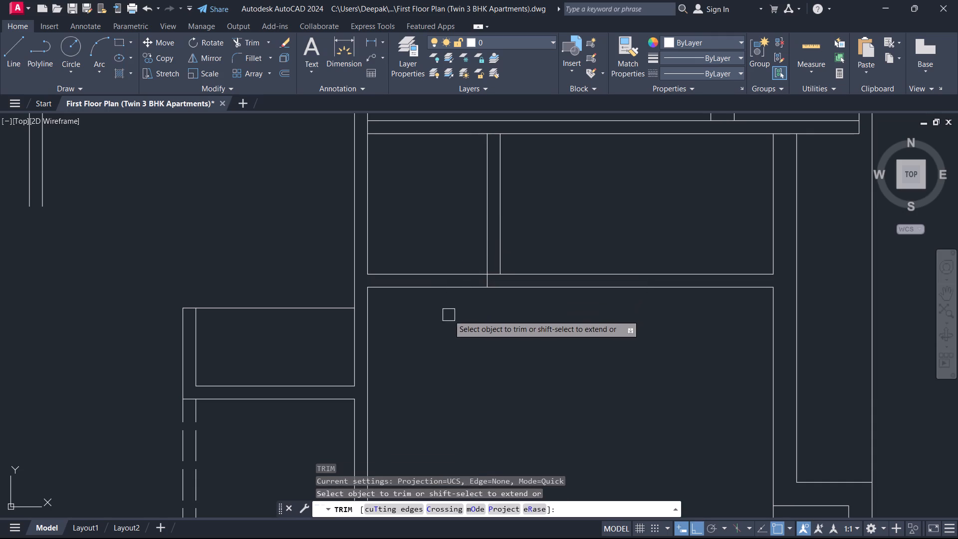
drag(448, 315, 447, 216)
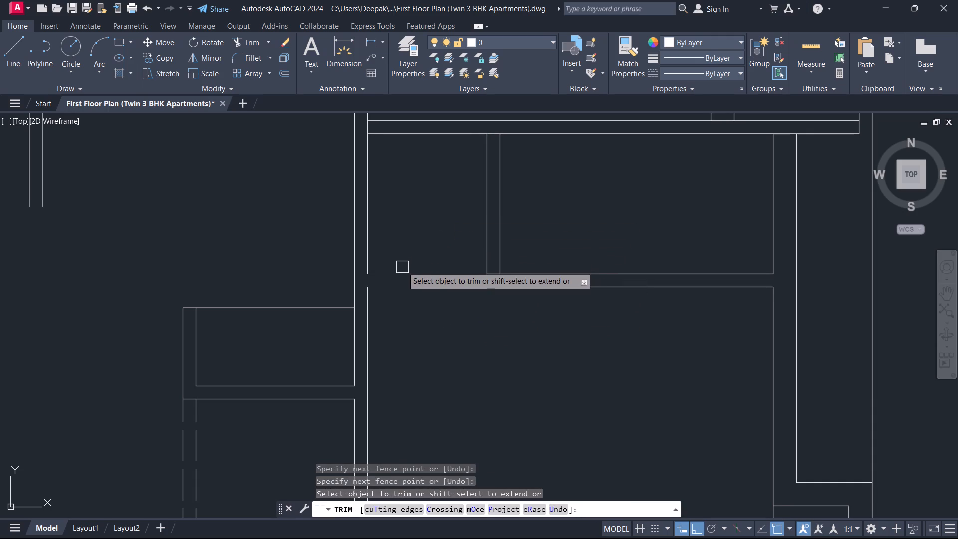
key(Escape)
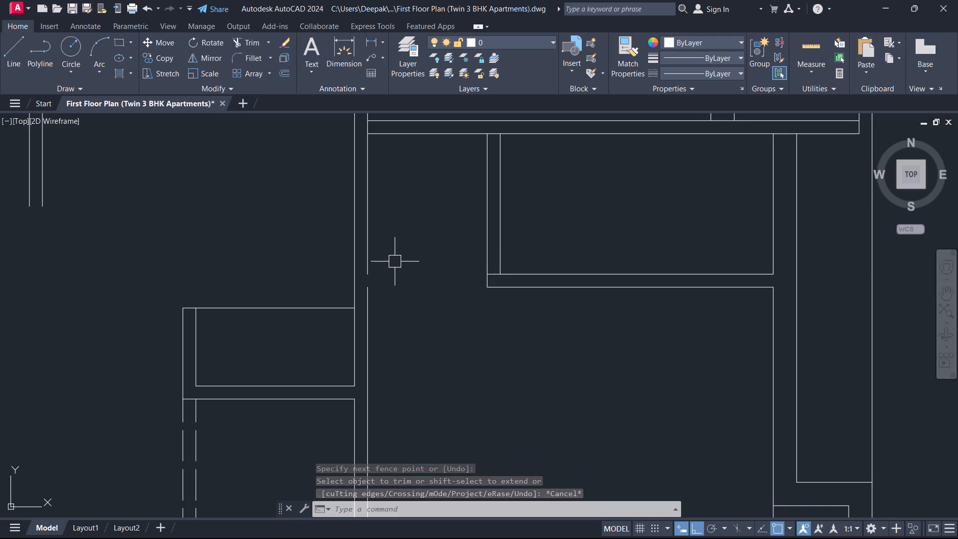
Examine the room layout across the right-hand and left-hand blocks to find the next partition location.
middle_drag(393, 240, 443, 394)
scroll(443, 394, down, 2)
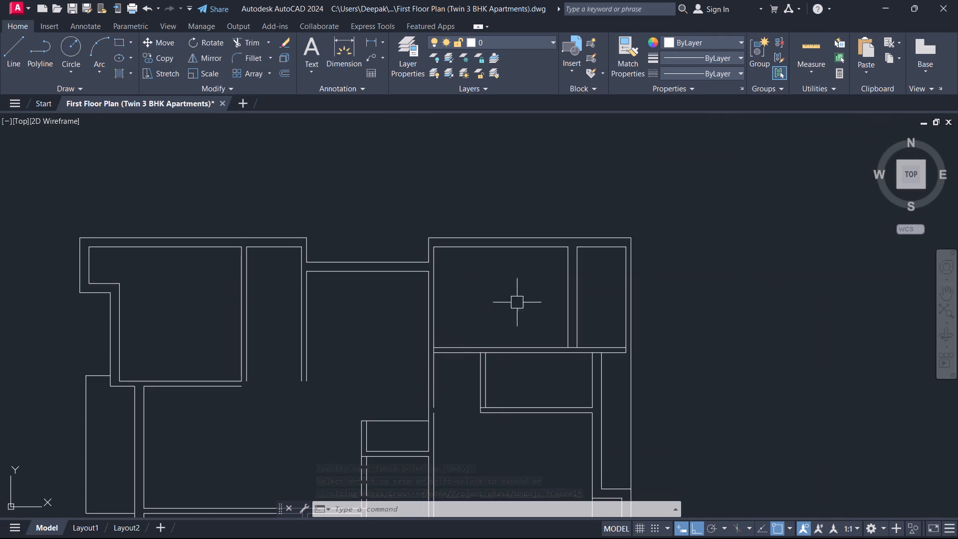
middle_drag(525, 399, 547, 257)
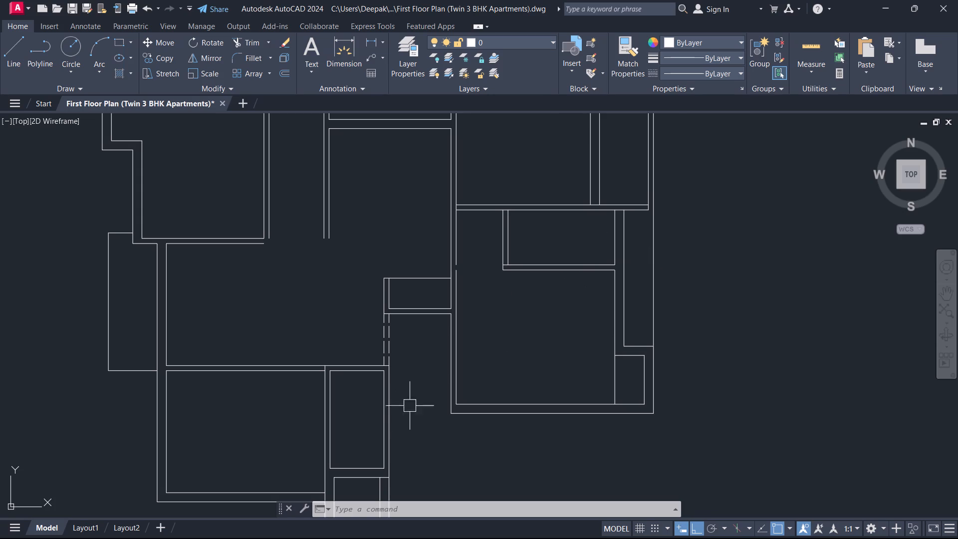
scroll(659, 207, down, 1)
scroll(602, 305, up, 1)
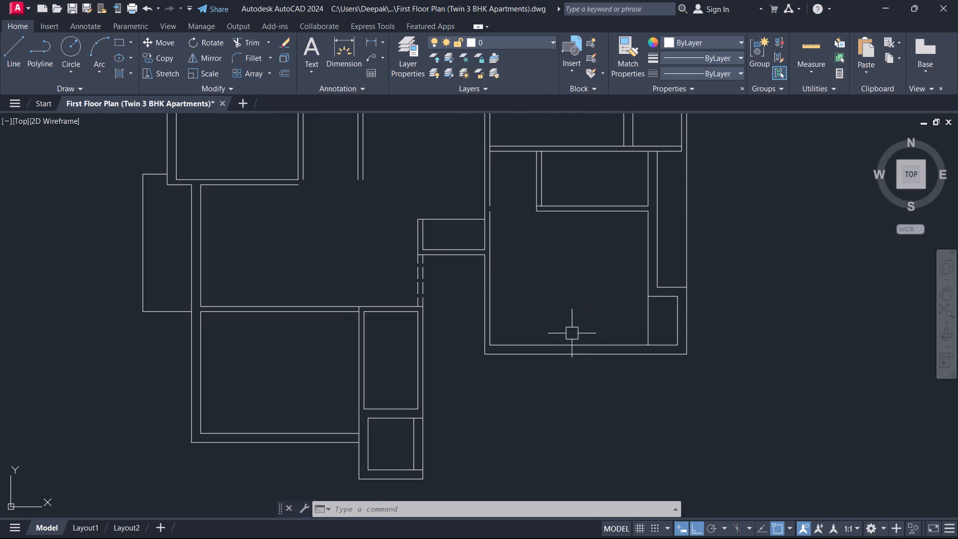
middle_drag(579, 351, 627, 311)
scroll(579, 351, up, 1)
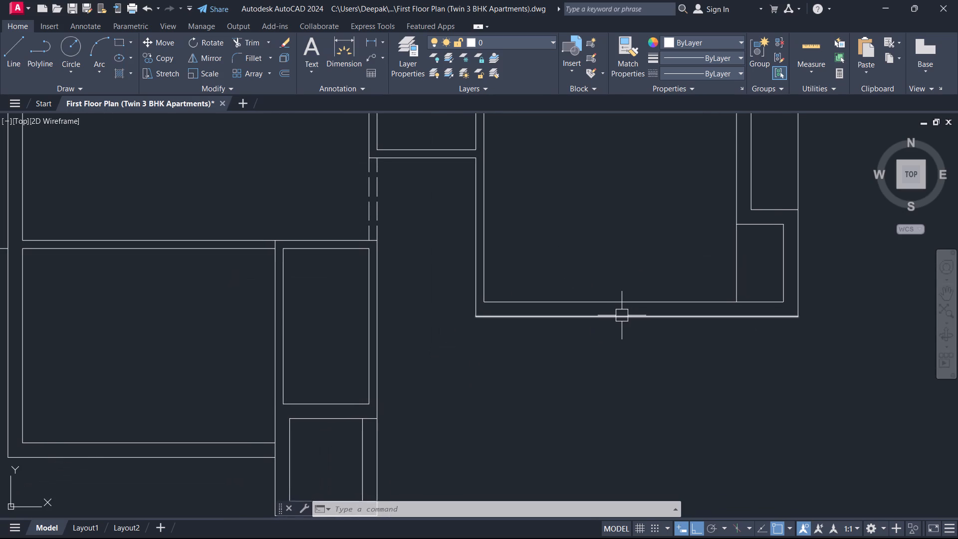
scroll(585, 293, down, 1)
scroll(539, 313, up, 1)
middle_drag(538, 314, 672, 242)
scroll(672, 242, down, 1)
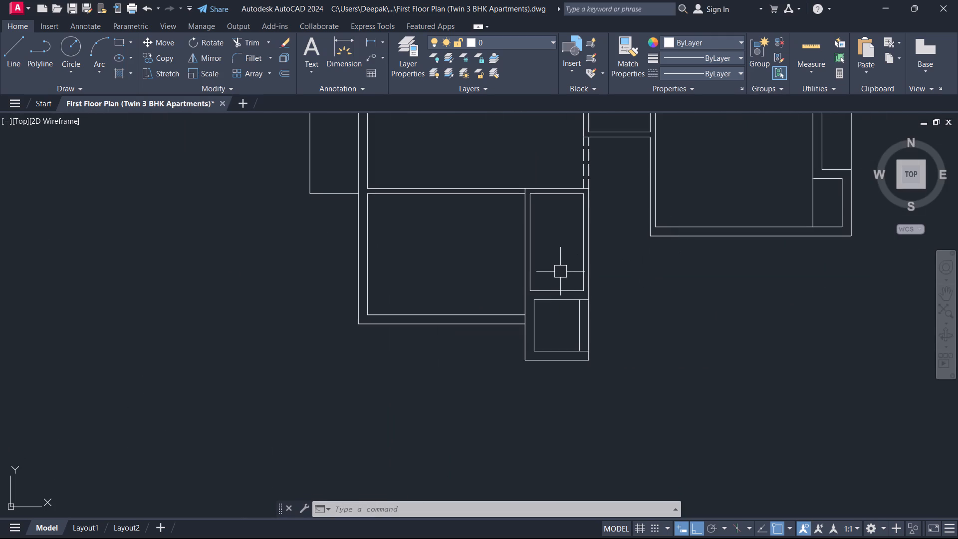
middle_drag(544, 269, 610, 280)
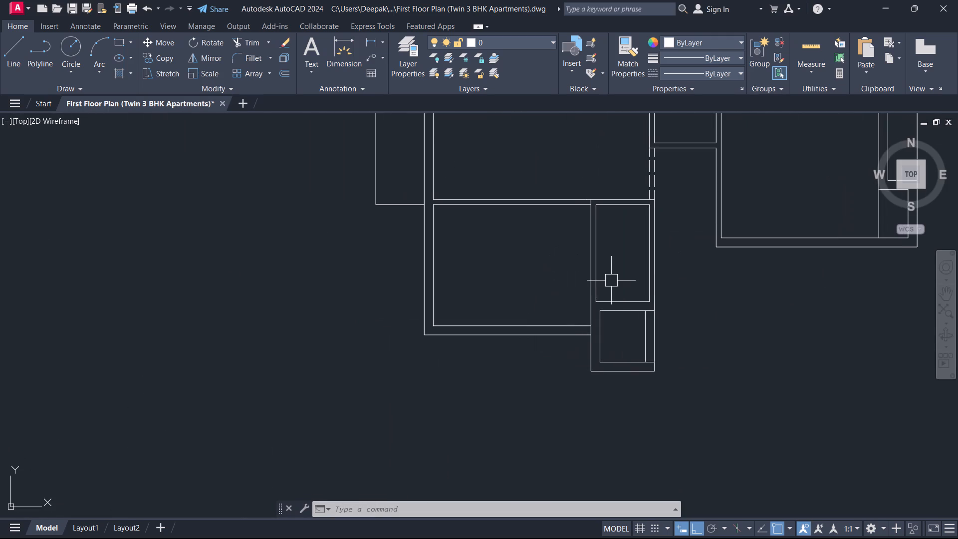
scroll(606, 222, down, 2)
middle_drag(606, 221, 593, 301)
scroll(575, 269, up, 2)
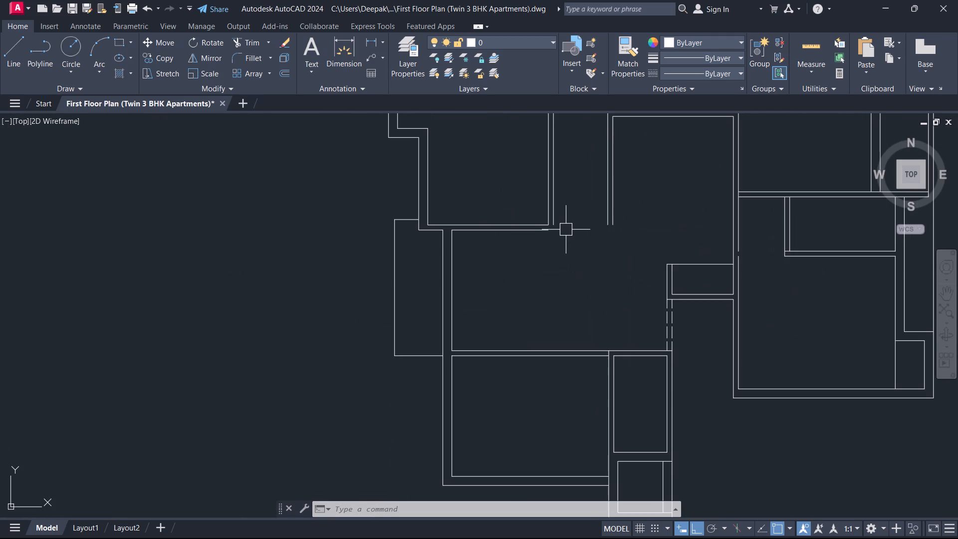
Offset the top inner wall line of the left-hand block's narrow upper room 7'3" downward.
text(o)
key(space)
middle_drag(570, 219, 577, 332)
scroll(570, 264, up, 2)
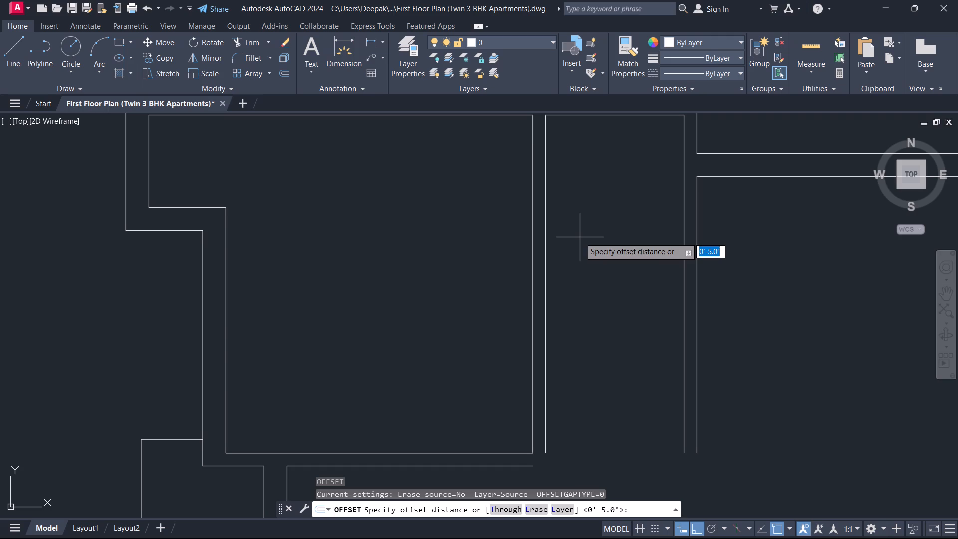
text(7')
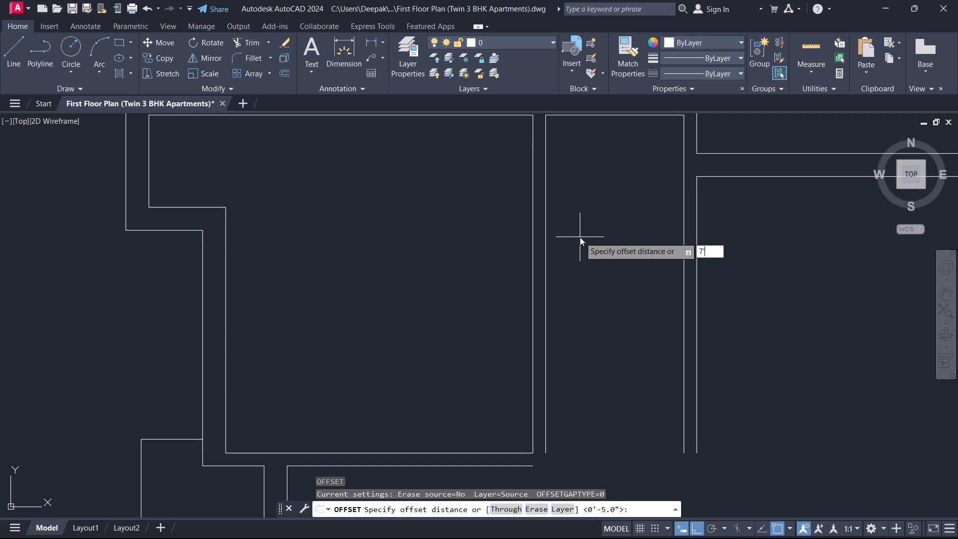
key(3)
key(Return)
scroll(581, 233, down, 1)
middle_drag(597, 155, 597, 154)
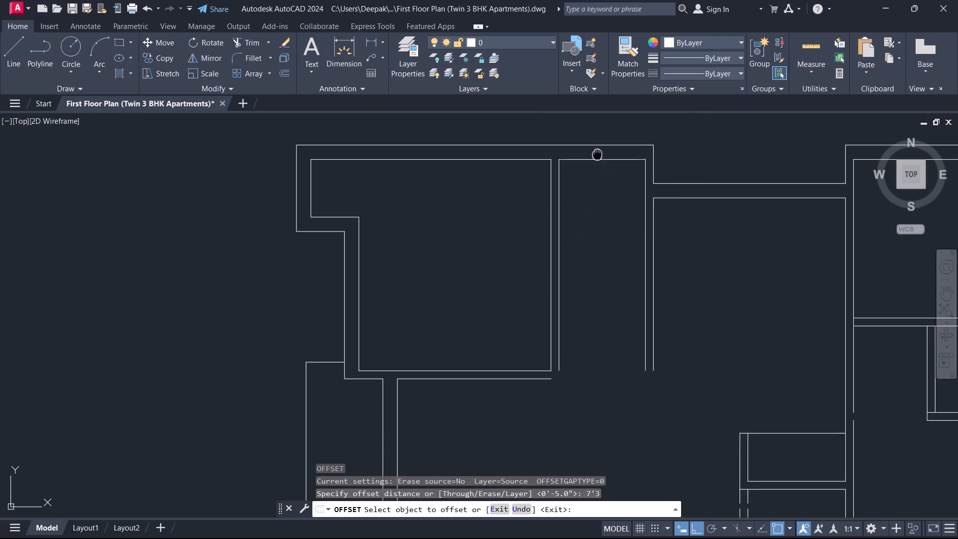
middle_drag(597, 154, 591, 238)
click(589, 242)
click(582, 296)
key(Escape)
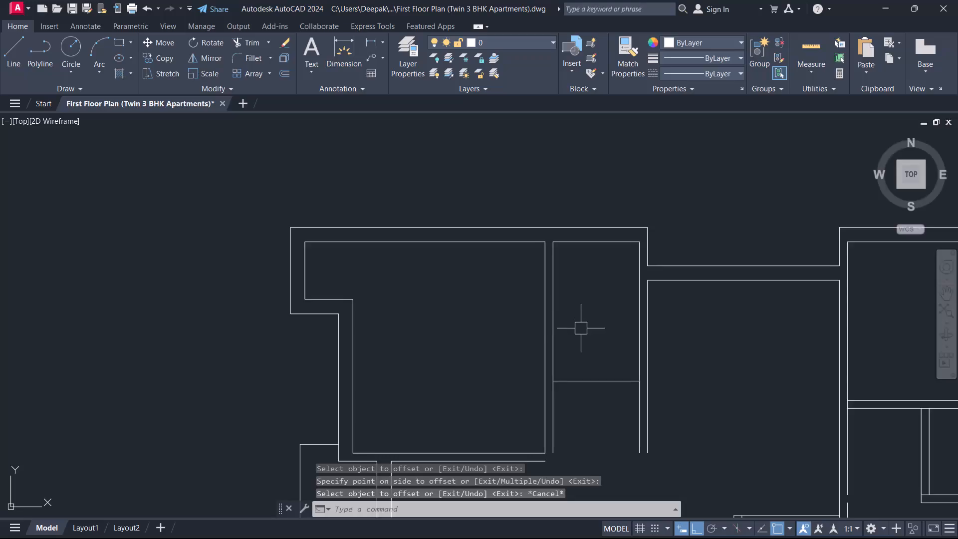
Offset the narrow upper room's new horizontal partition line 5" downward to form the wall thickness.
middle_drag(581, 329, 542, 256)
text(o)
key(space)
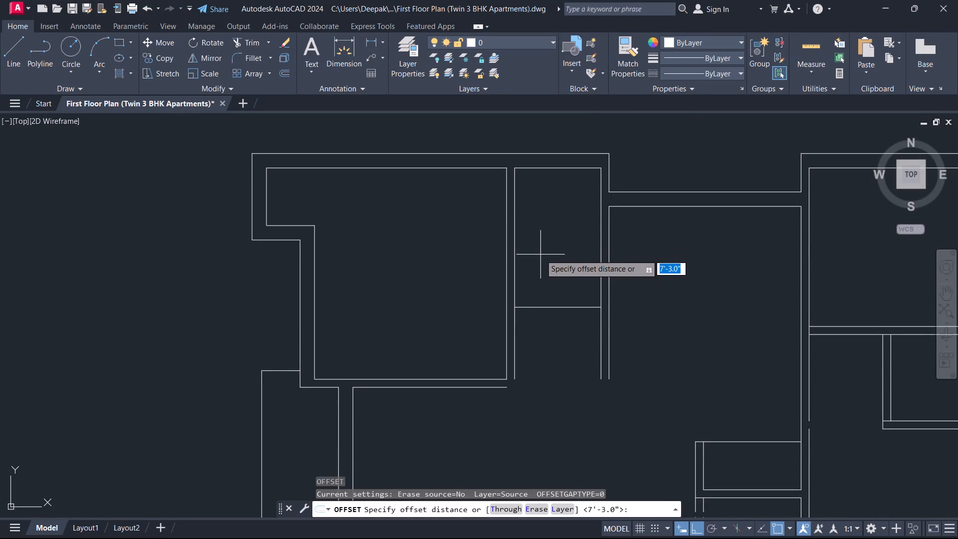
middle_drag(571, 225, 571, 201)
scroll(571, 225, up, 1)
key(Escape)
text(o)
key(space)
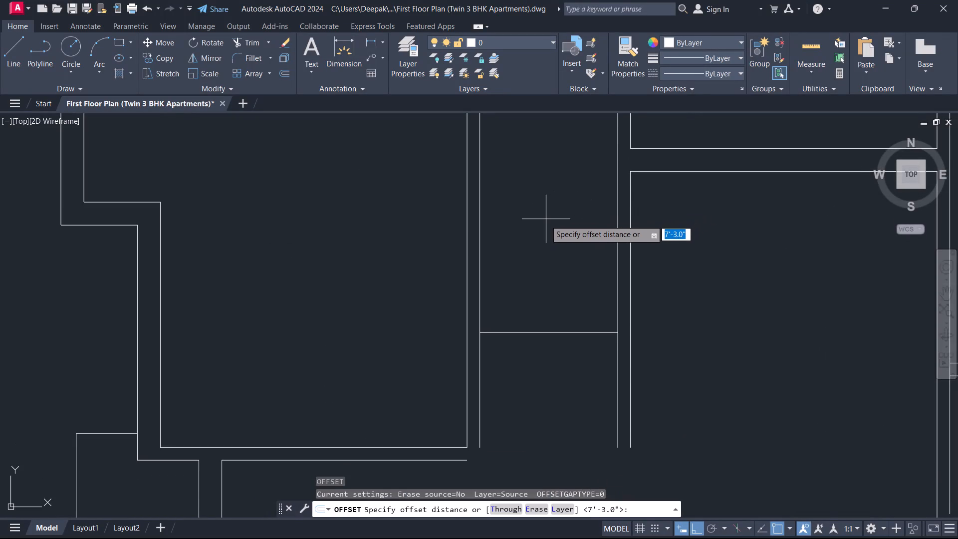
key(5)
key(Return)
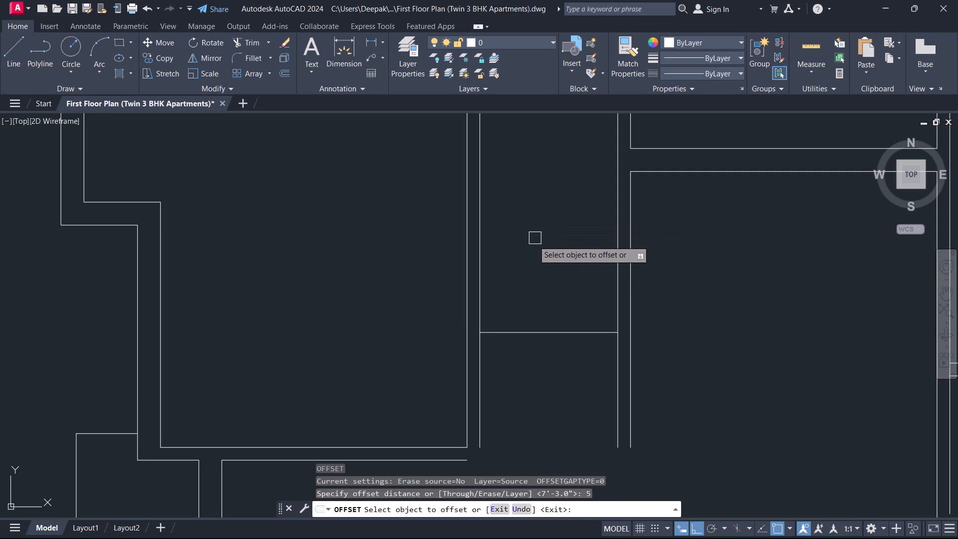
click(532, 329)
click(536, 342)
key(Escape)
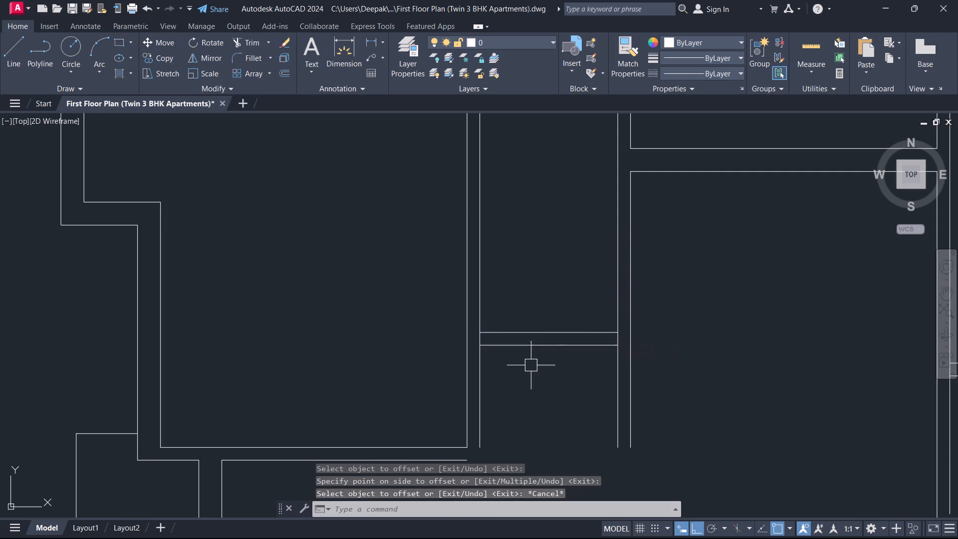
Fillet the large upper room's two bottom wall lines with the narrow room's two right wall lines, closing the outer and inner corners at zero radius.
scroll(532, 394, down, 1)
middle_drag(532, 394, 574, 197)
scroll(522, 239, up, 1)
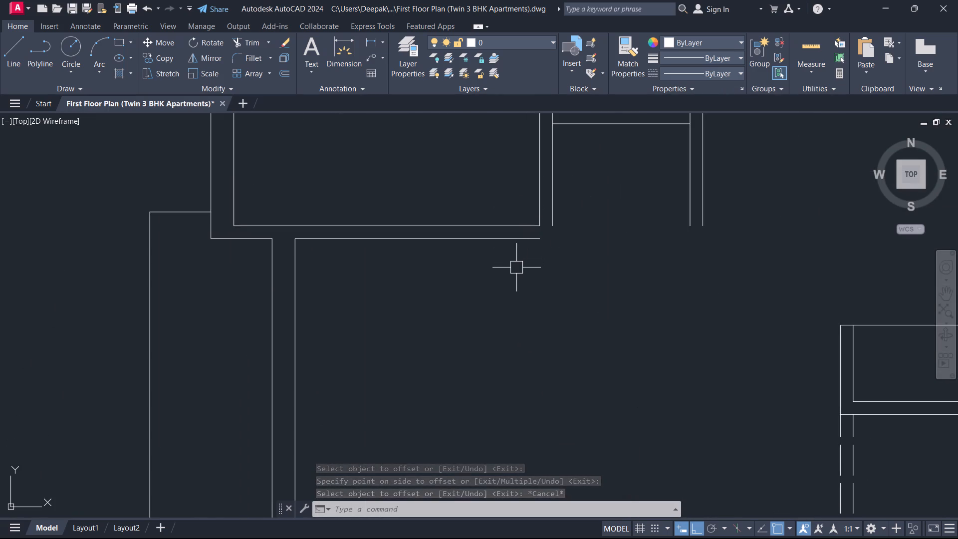
key(f)
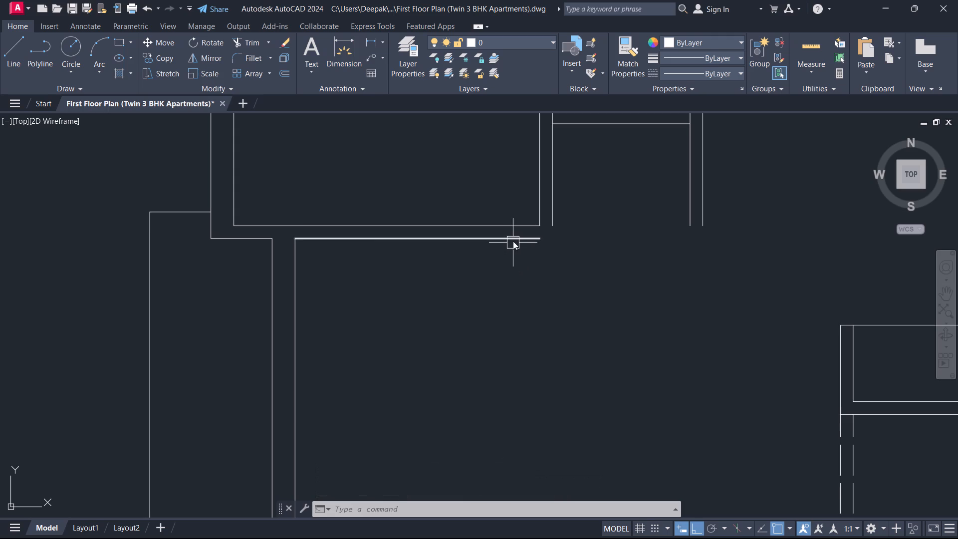
key(space)
click(514, 239)
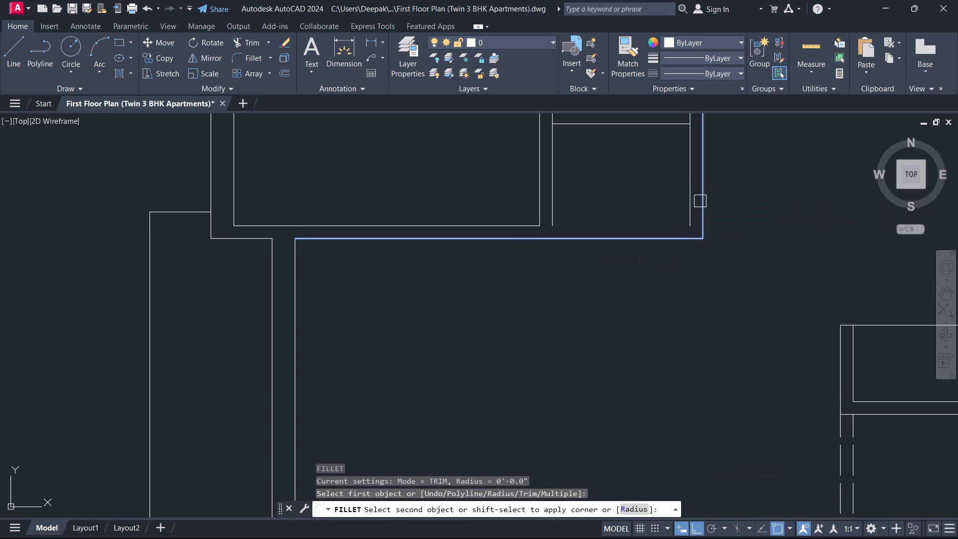
click(700, 201)
key(Escape)
key(space)
click(493, 221)
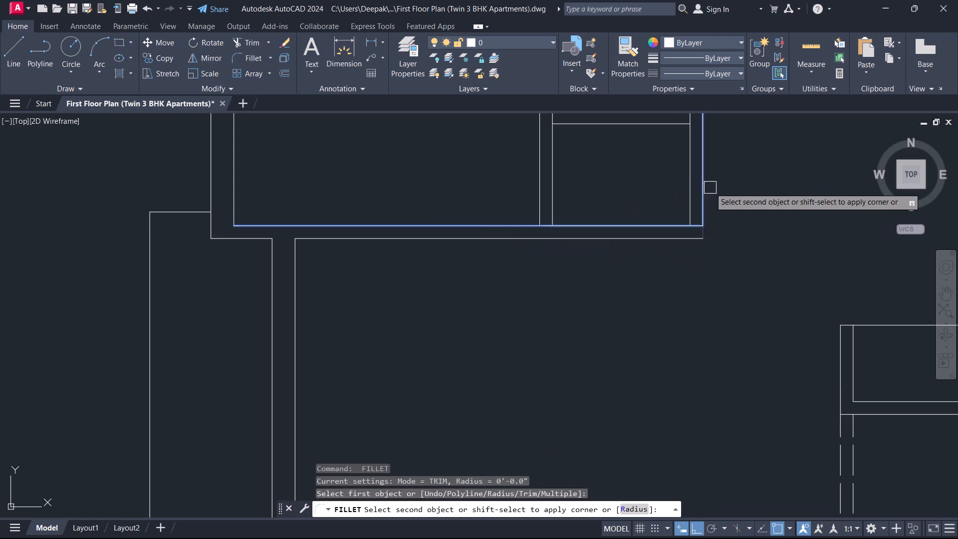
click(688, 185)
key(Escape)
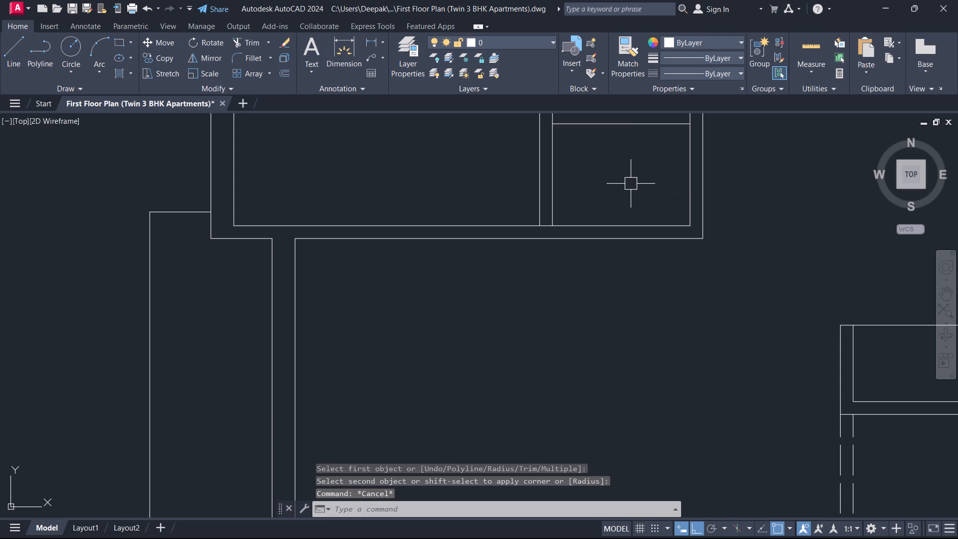
Extend the narrow room's lower partition line left to the far line of its left wall.
middle_drag(621, 173, 647, 252)
text(ex)
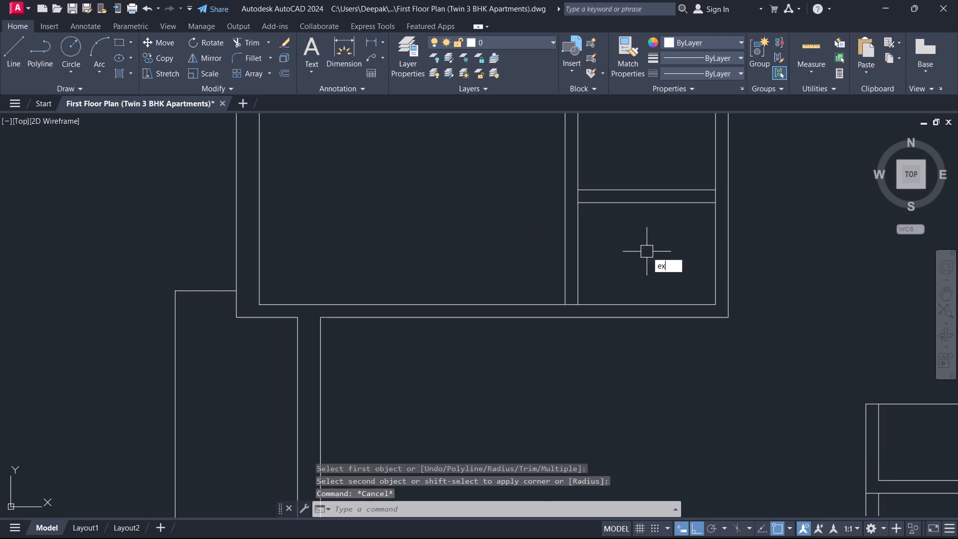
key(space)
click(616, 203)
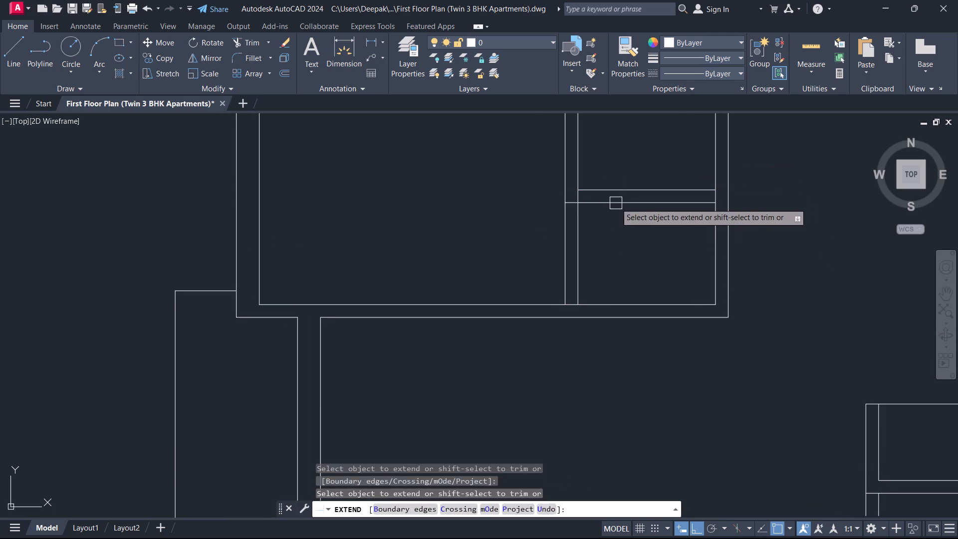
key(Escape)
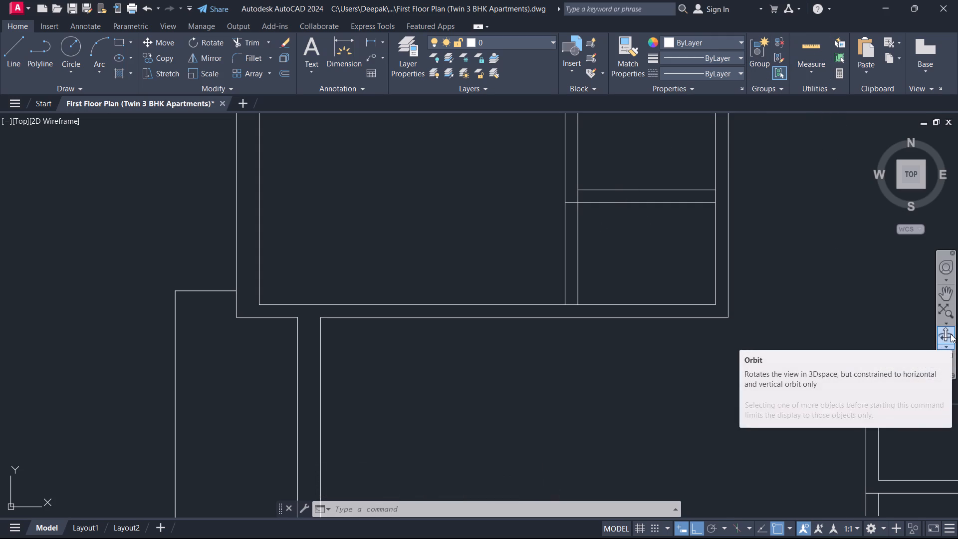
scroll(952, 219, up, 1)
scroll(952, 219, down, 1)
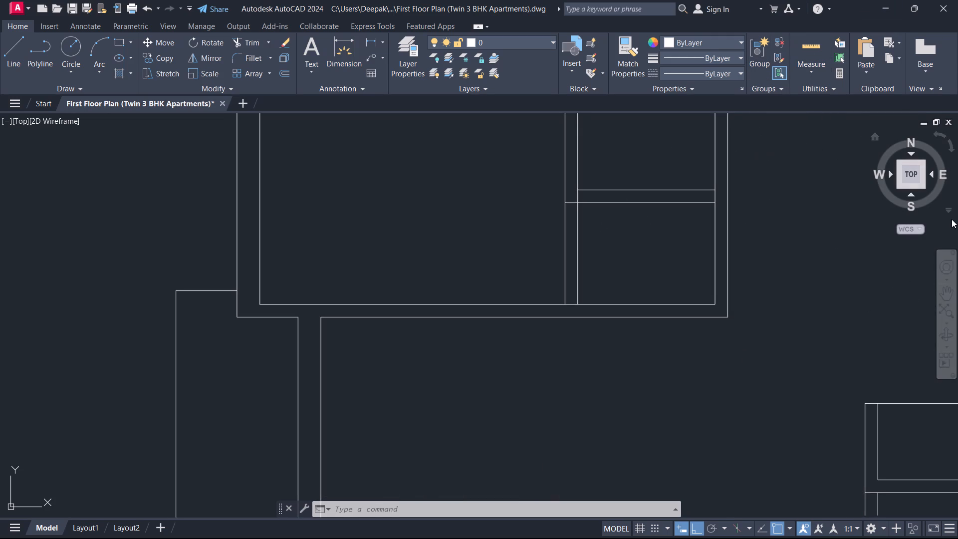
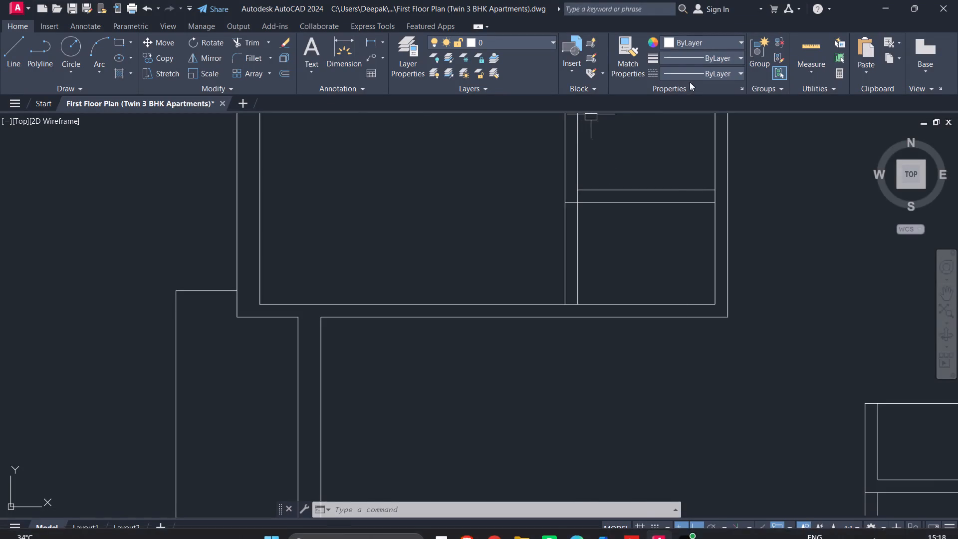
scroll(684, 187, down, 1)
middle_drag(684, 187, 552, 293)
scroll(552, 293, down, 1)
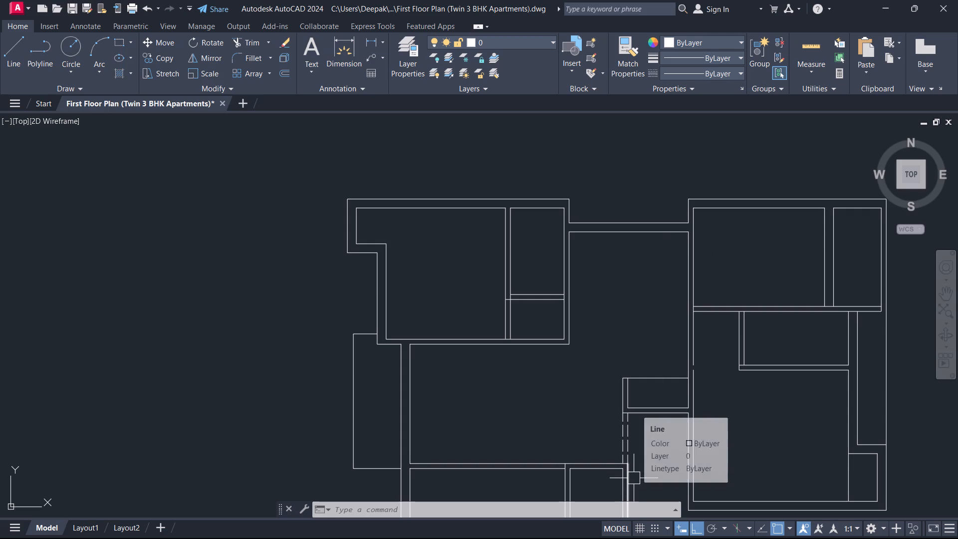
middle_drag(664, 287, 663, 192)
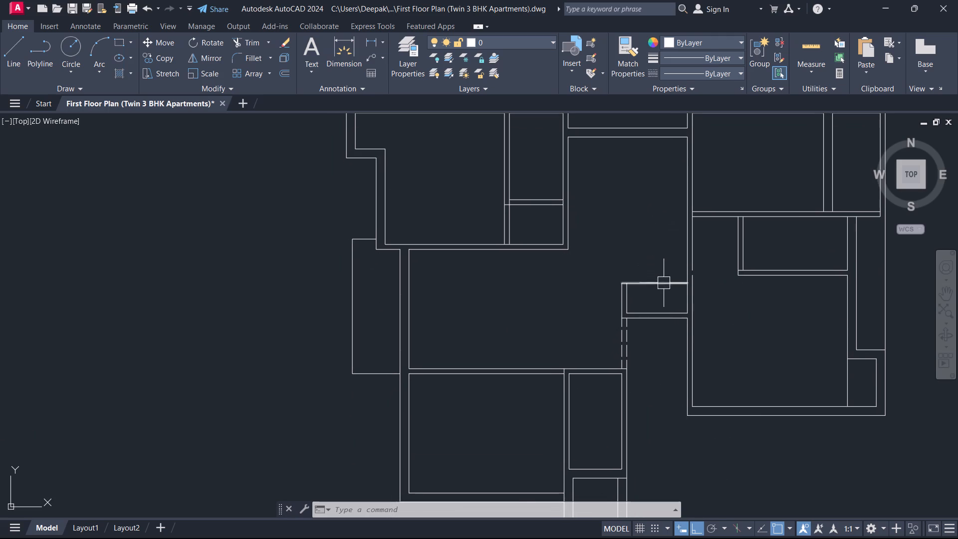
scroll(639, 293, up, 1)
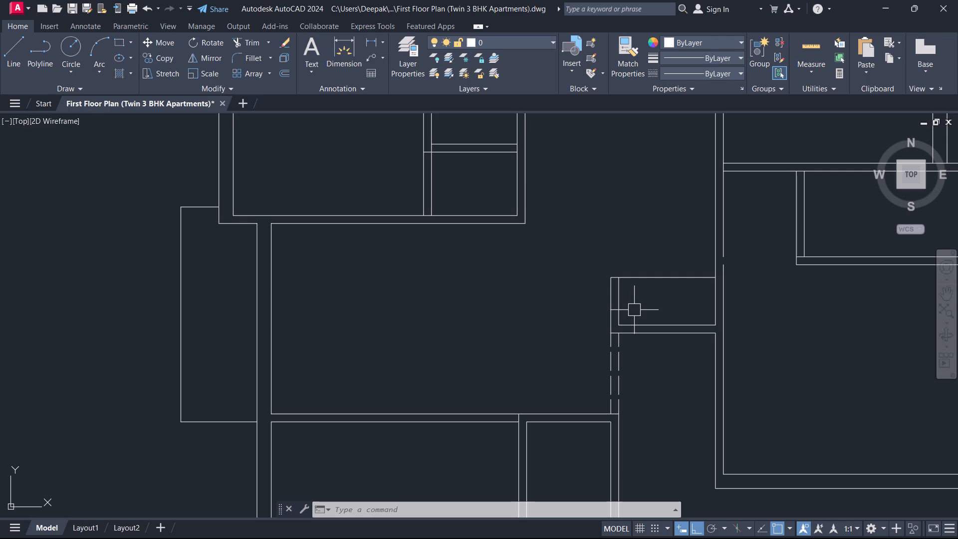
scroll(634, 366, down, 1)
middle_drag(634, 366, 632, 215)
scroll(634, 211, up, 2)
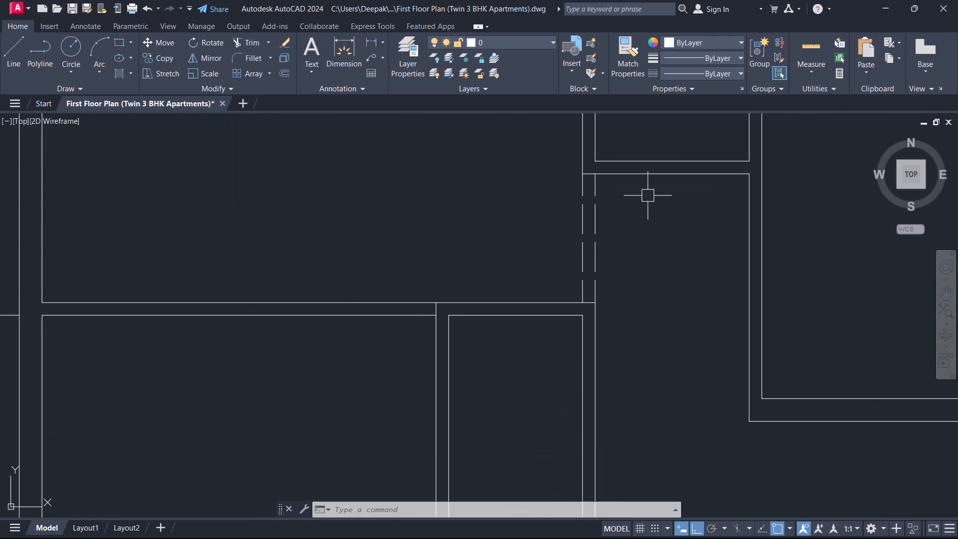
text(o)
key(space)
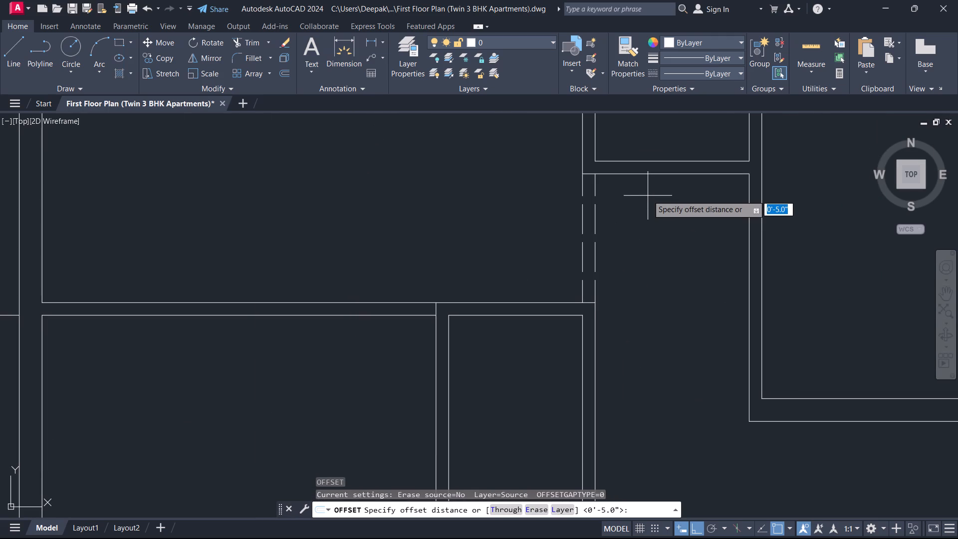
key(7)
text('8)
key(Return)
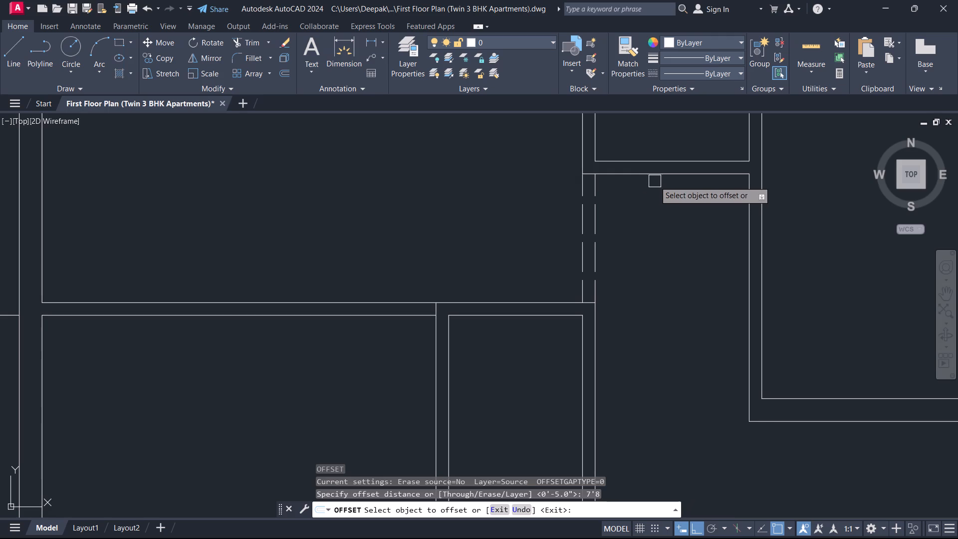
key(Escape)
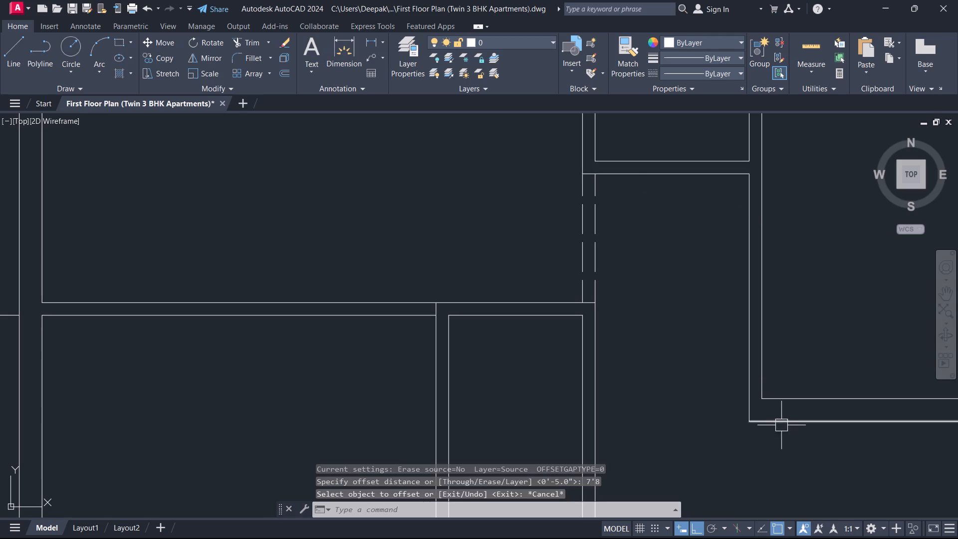
Extend the right-hand block's two bottom wall lines left to the right wall of the left-hand block's narrow lower room.
middle_drag(783, 422, 753, 309)
text(ex)
key(space)
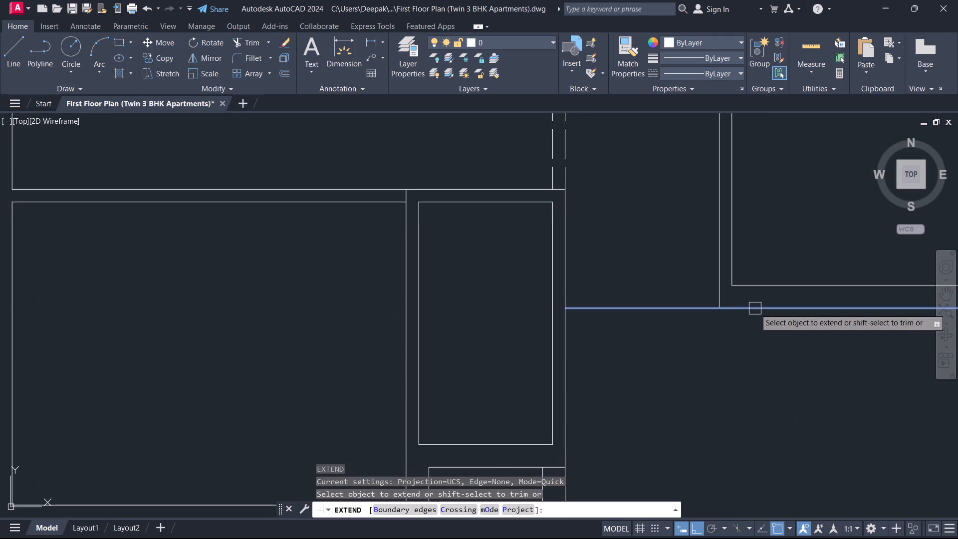
click(755, 308)
click(751, 290)
click(752, 288)
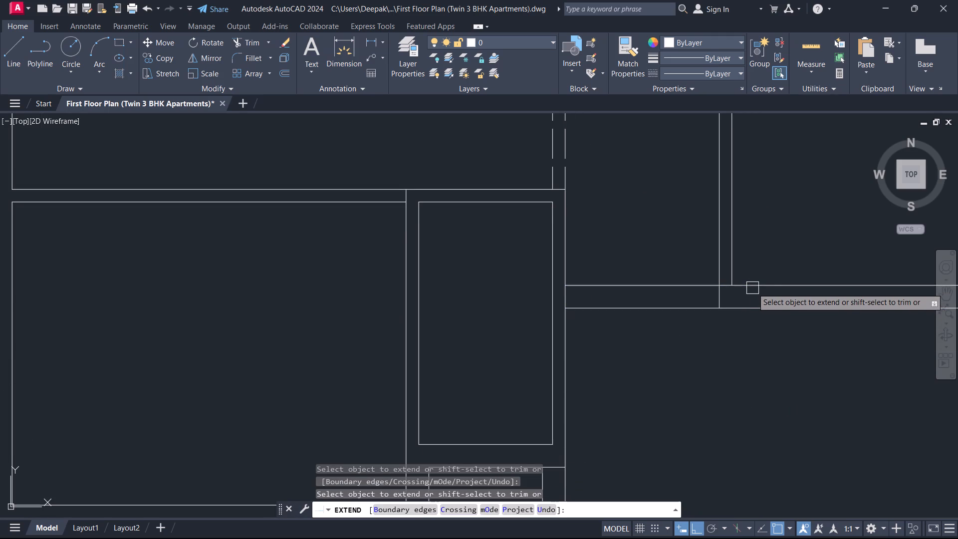
key(Escape)
Trim the extended inner bottom wall line where it crosses between the two lines of the right-hand block's left wall.
scroll(724, 293, up, 3)
key(t)
key(r)
key(space)
click(726, 287)
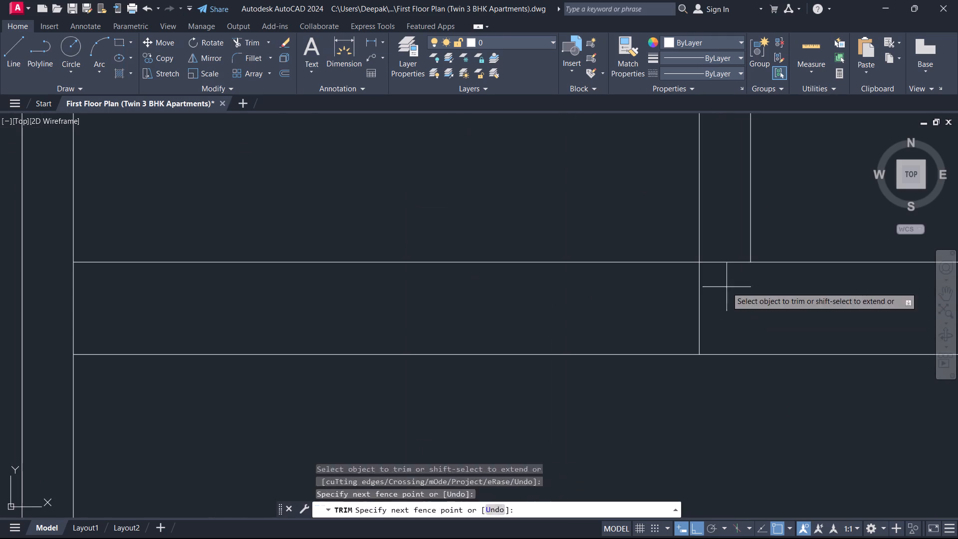
click(730, 245)
key(Escape)
Examine the room layout across both blocks and the lower rooms of the left-hand block.
scroll(564, 296, down, 1)
scroll(503, 264, down, 1)
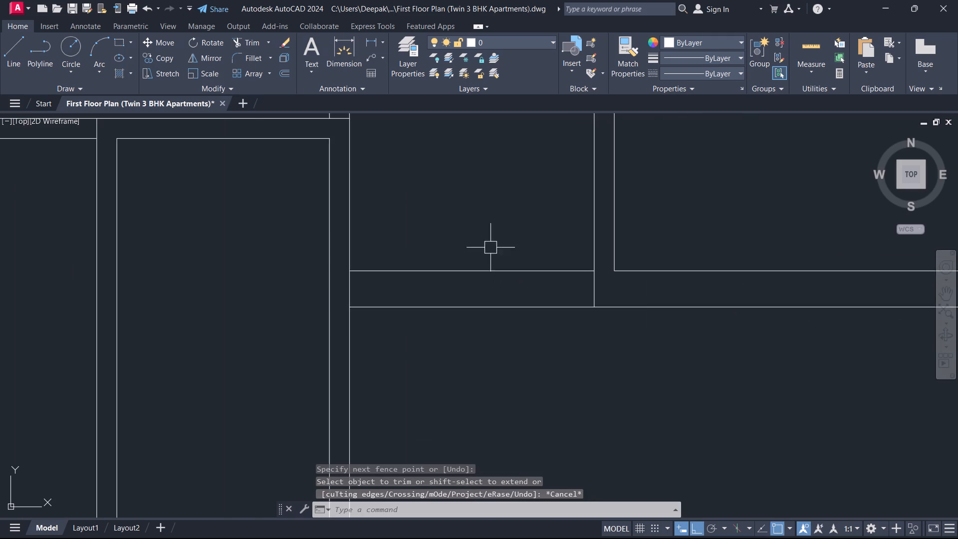
middle_drag(485, 237, 601, 251)
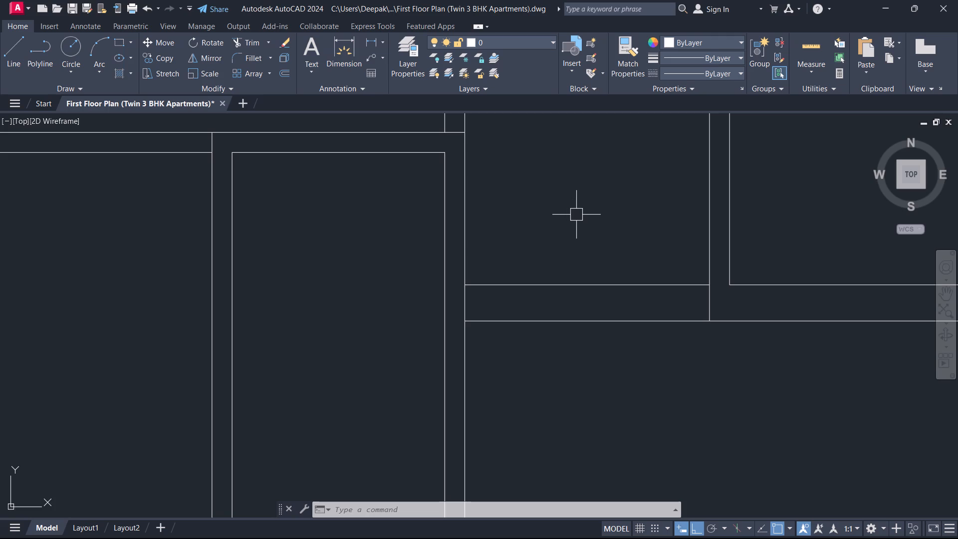
middle_drag(590, 191, 588, 192)
middle_drag(588, 192, 538, 191)
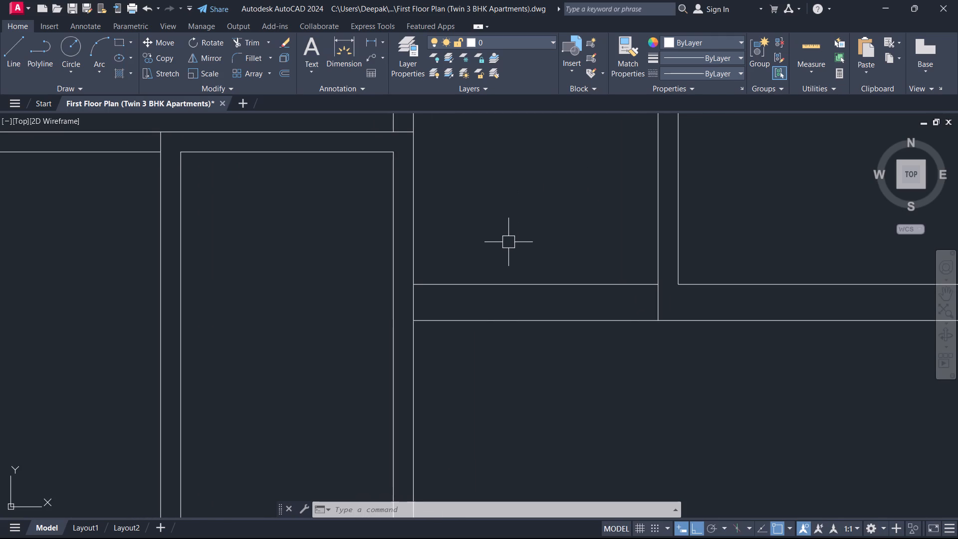
scroll(509, 241, down, 4)
middle_drag(509, 234, 575, 300)
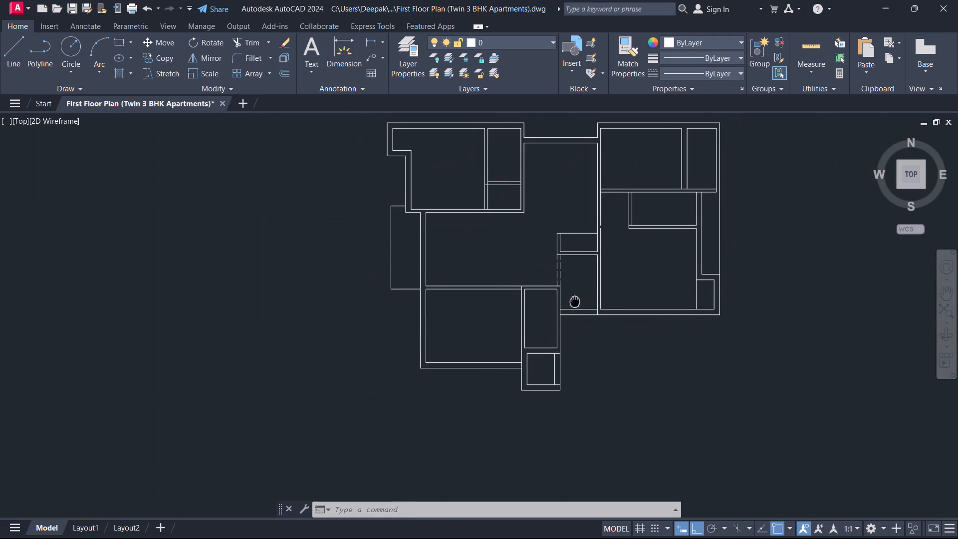
middle_drag(575, 300, 576, 301)
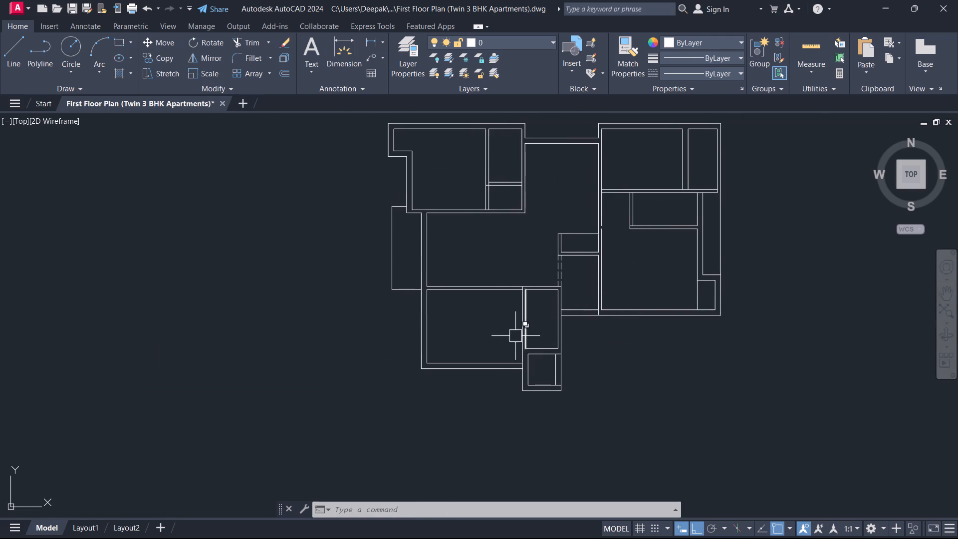
scroll(470, 365, up, 1)
middle_drag(470, 365, 583, 326)
scroll(639, 357, up, 1)
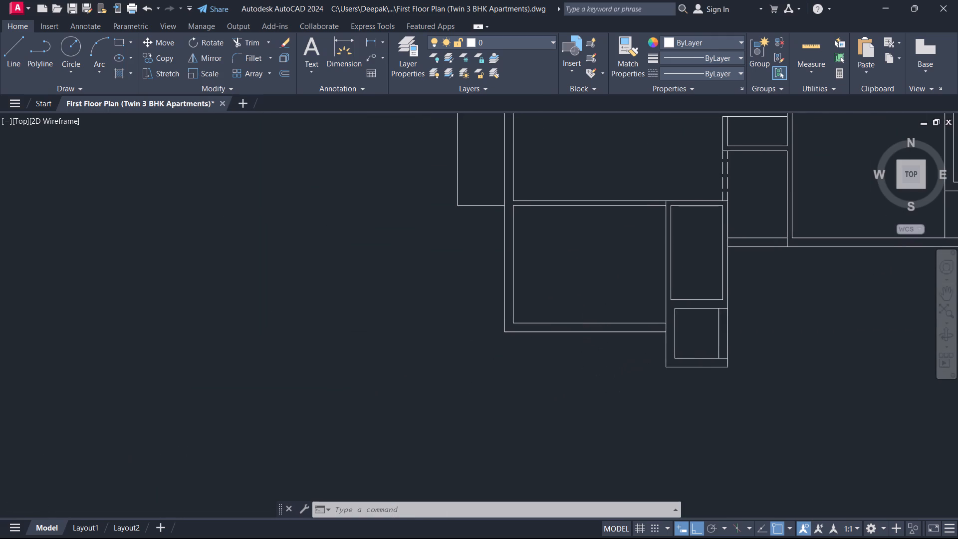
Place a multiline text label reading LIVING, in capitals, in the left-hand block's large middle room.
scroll(644, 276, down, 3)
middle_drag(644, 276, 458, 462)
scroll(458, 462, up, 2)
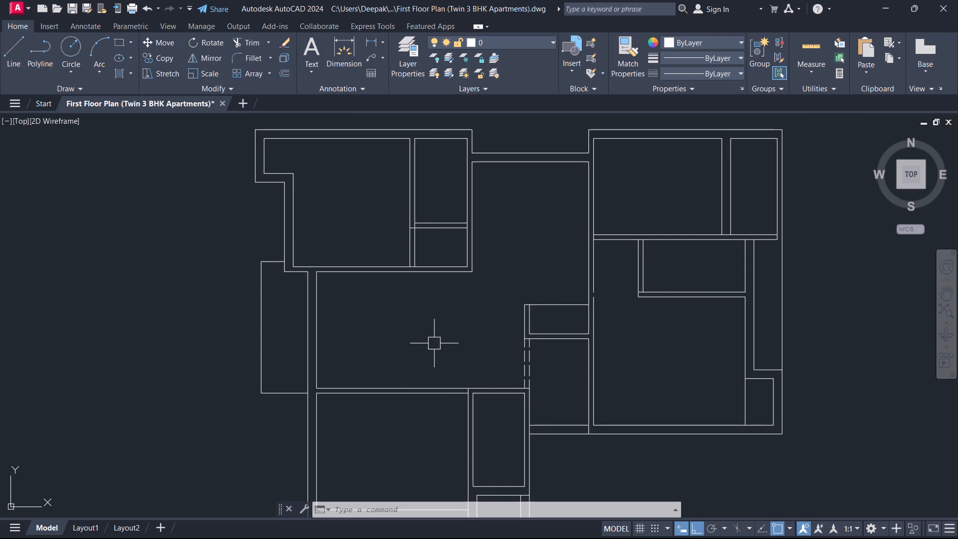
key(t)
key(space)
click(359, 295)
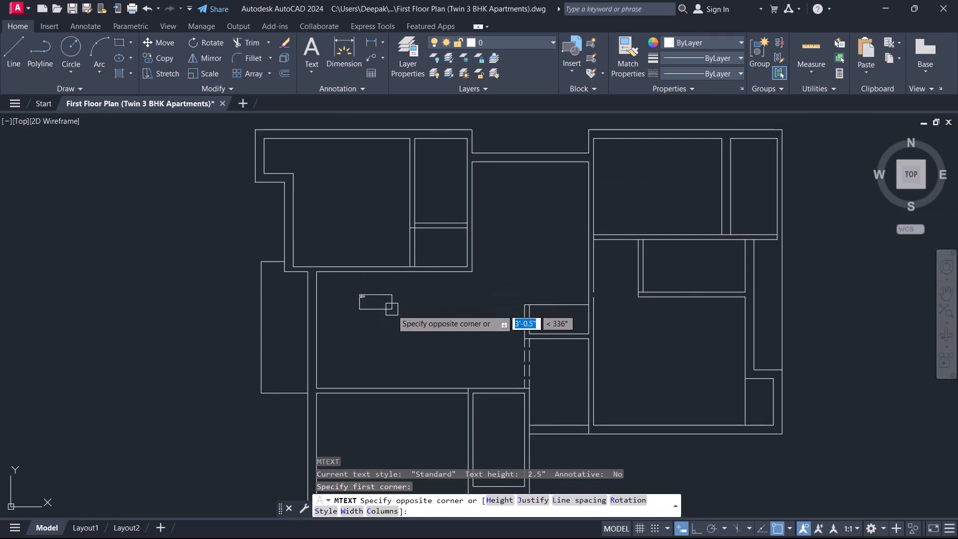
click(393, 310)
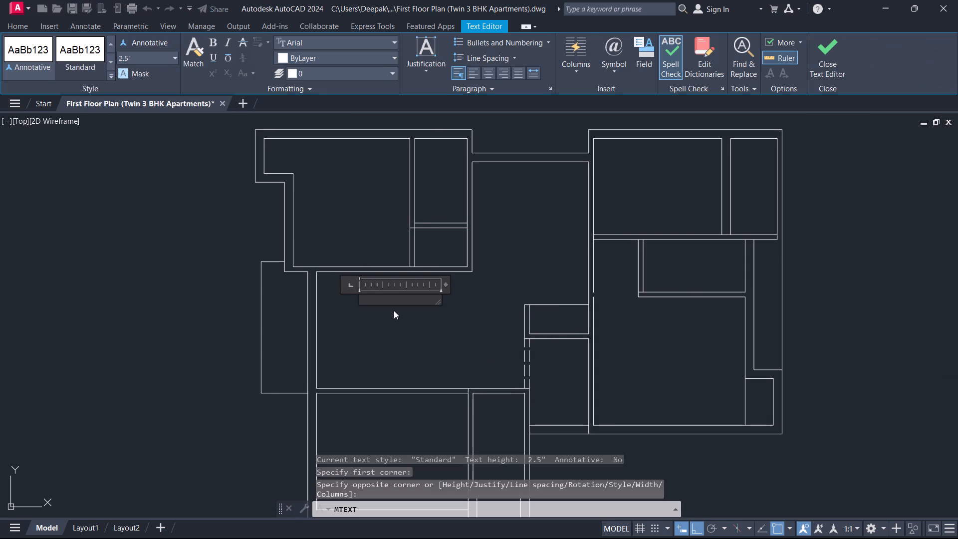
text(living)
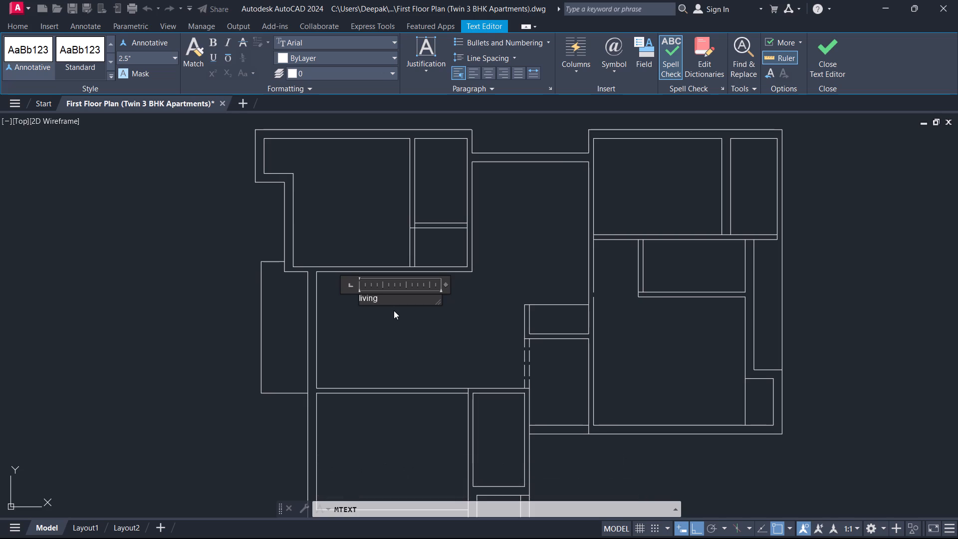
key(BackSpace)
key(BackSpace)
key(BackSpace)
key(BackSpace)
key(BackSpace)
key(BackSpace)
key(BackSpace)
key(BackSpace)
key(BackSpace)
key(BackSpace)
key(BackSpace)
key(BackSpace)
key(BackSpace)
Add the room size 17'11"X10'0" on a second line beneath LIVING in the label being edited.
key(space)
text(17)
key(semicolon)
key(BackSpace)
key(apostrophe)
key(space)
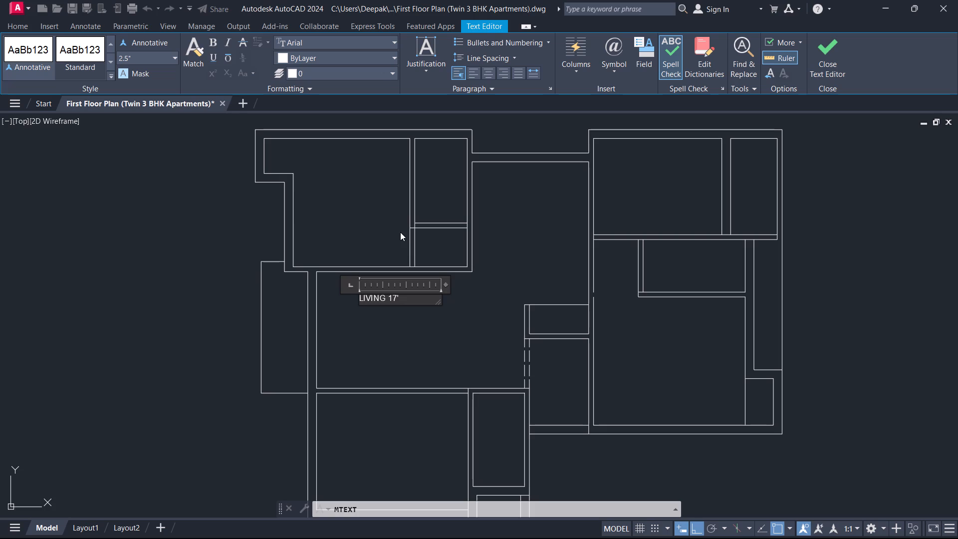
key(BackSpace)
key(x)
key(BackSpace)
key(Left)
key(Left)
key(Left)
key(Return)
key(Right)
key(Right)
key(Right)
key(1)
key(BackSpace)
text(11)
text("X)
text(10'0")
Set the text height of the whole LIVING label to 7" and finish editing it.
drag(419, 306, 287, 280)
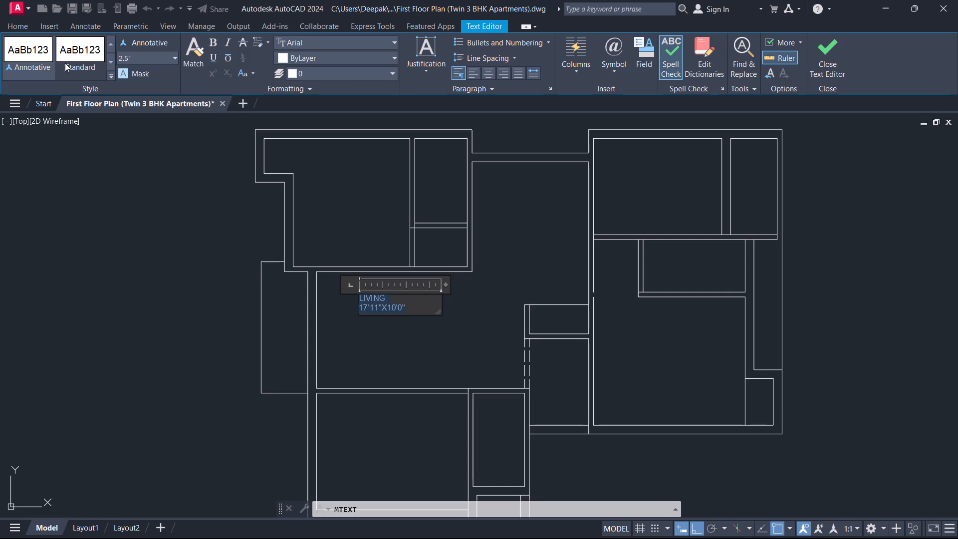
click(147, 55)
key(7)
key(Return)
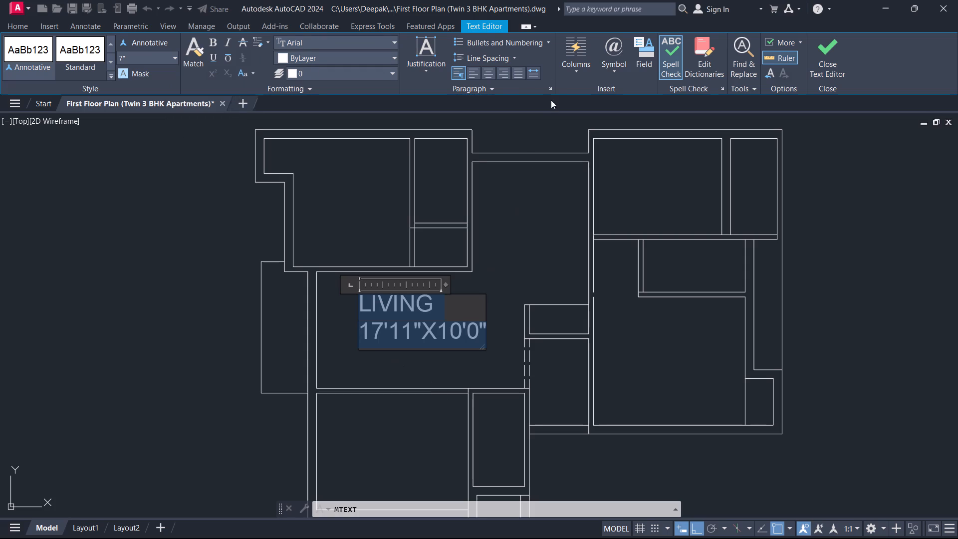
click(837, 54)
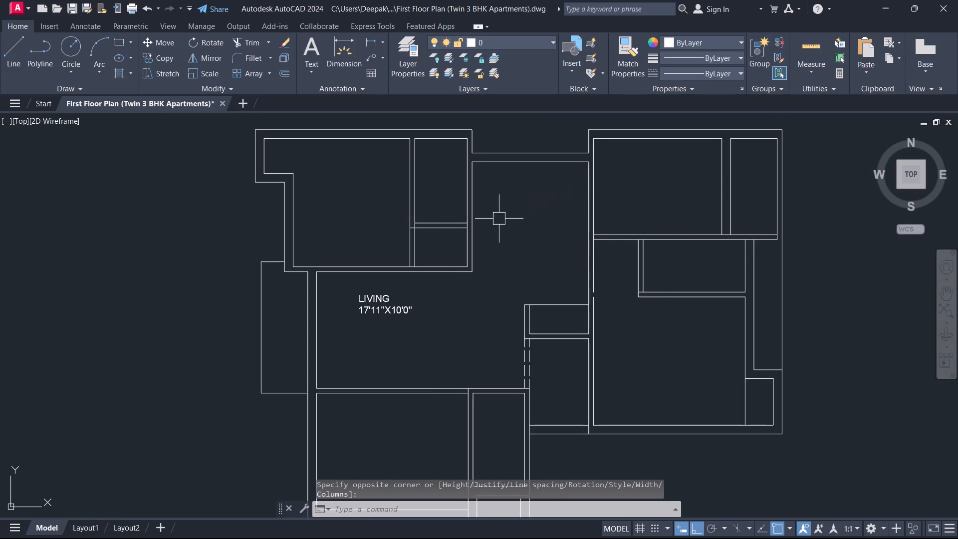
Place a multiline text label reading BEDROOM in the left-hand block's large upper room, above the living room.
scroll(453, 242, down, 1)
middle_drag(452, 243, 553, 206)
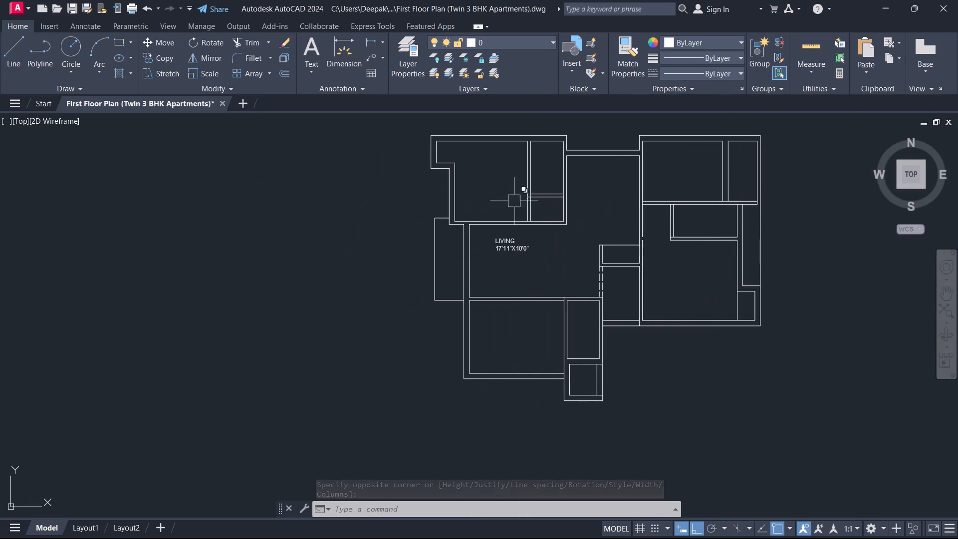
scroll(502, 196, up, 1)
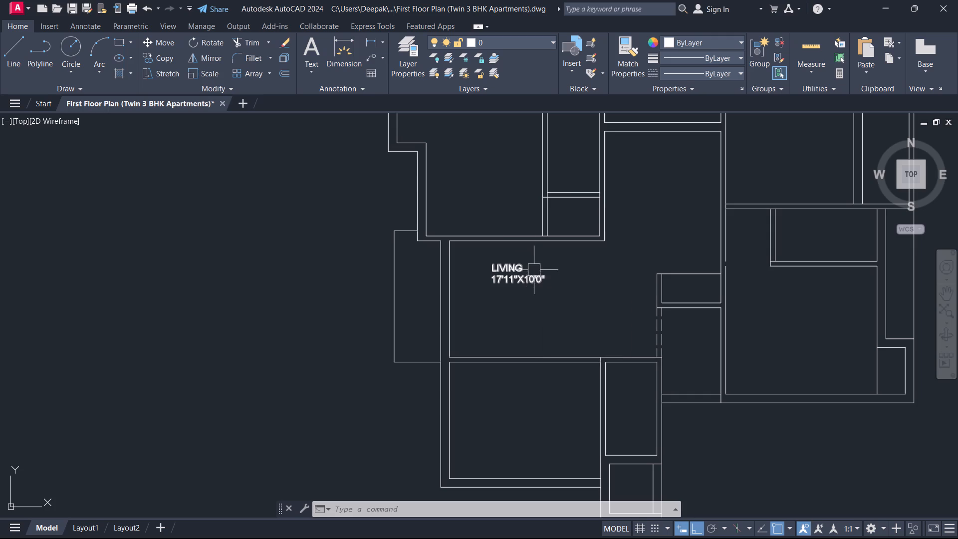
middle_drag(500, 222, 545, 298)
key(t)
key(space)
scroll(501, 282, up, 1)
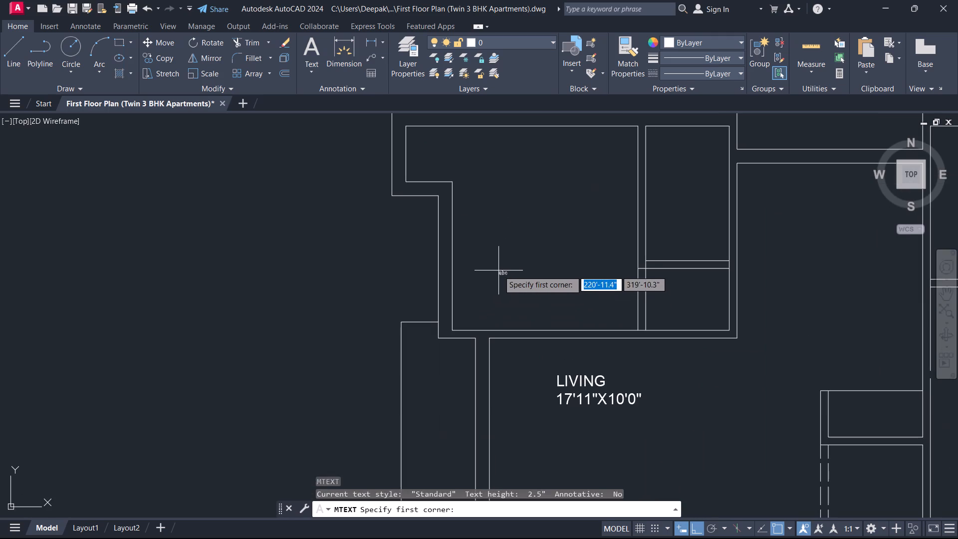
click(495, 264)
click(613, 311)
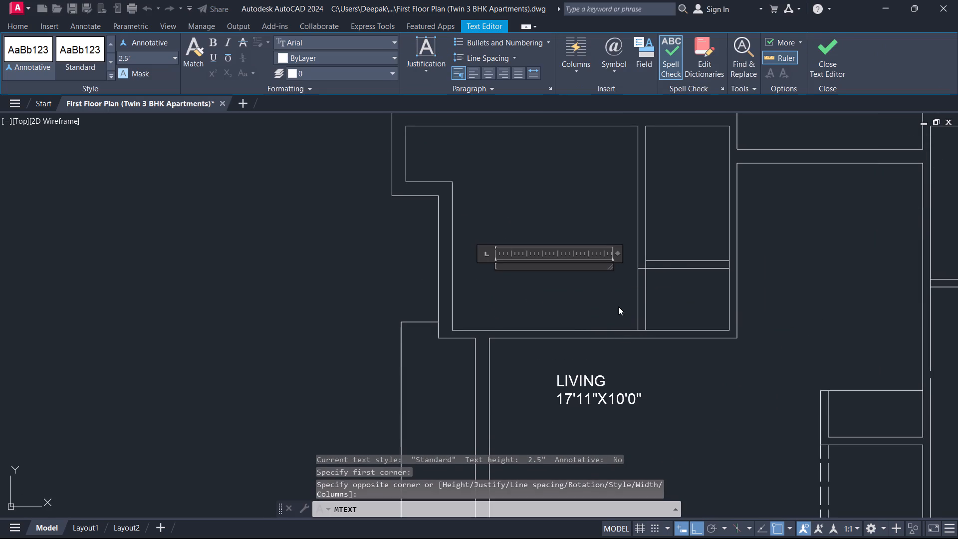
text(BED)
key(r)
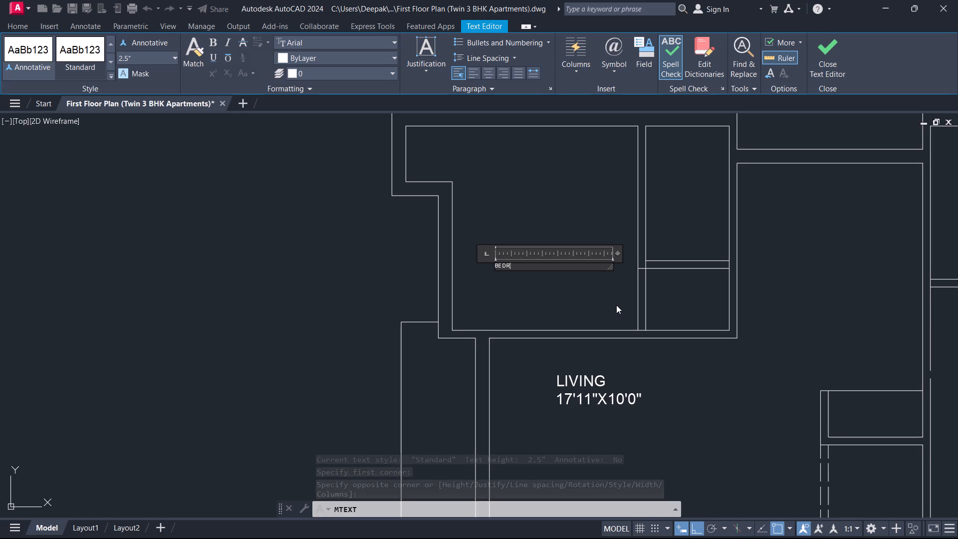
text(OOM)
Add the room size 10'0"X11''0" on a second line beneath BEDROOM.
key(Return)
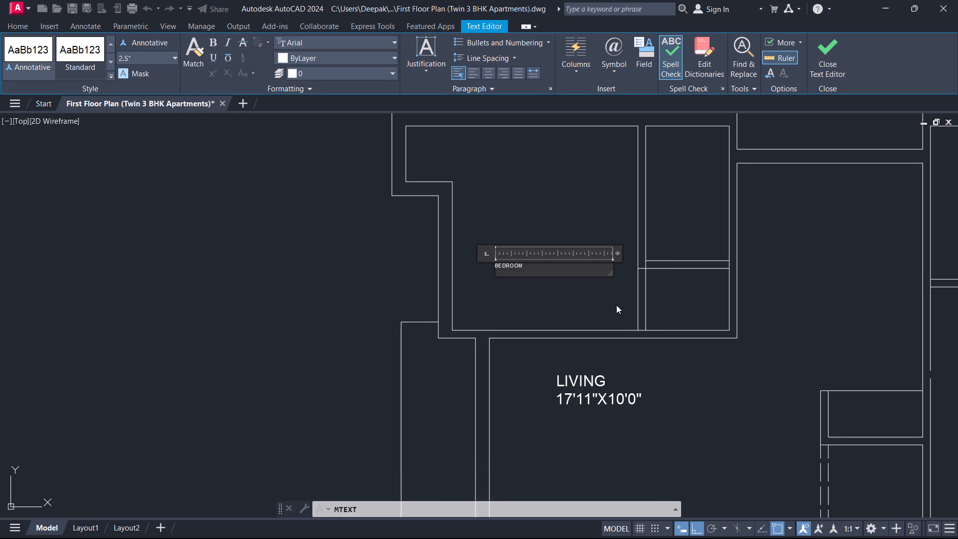
text(10)
key(semicolon)
key(BackSpace)
text('0)
key(shift+quotedbl)
key(x)
text(11')
key(apostrophe)
text(0")
Set the text height of the whole BEDROOM label to 7" and finish editing it.
key(ctrl+a)
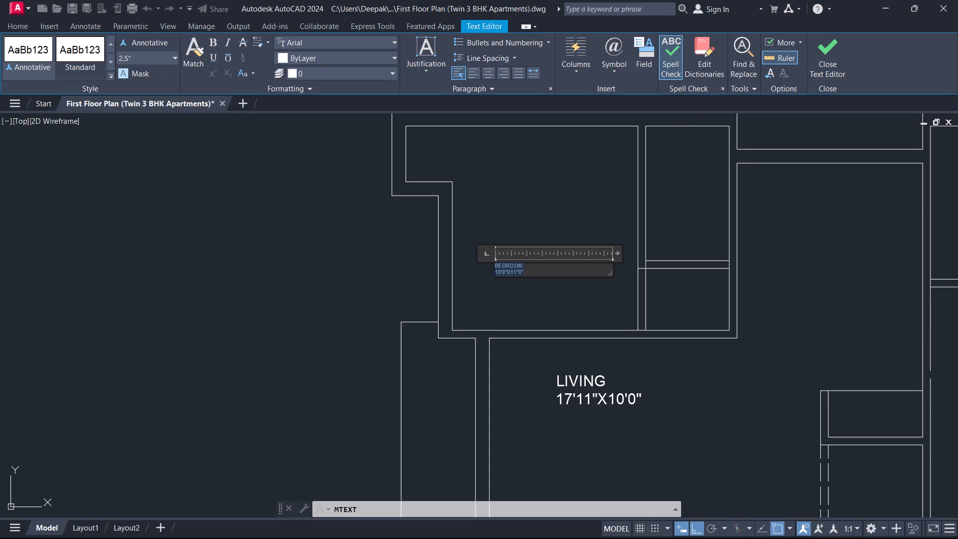
click(155, 54)
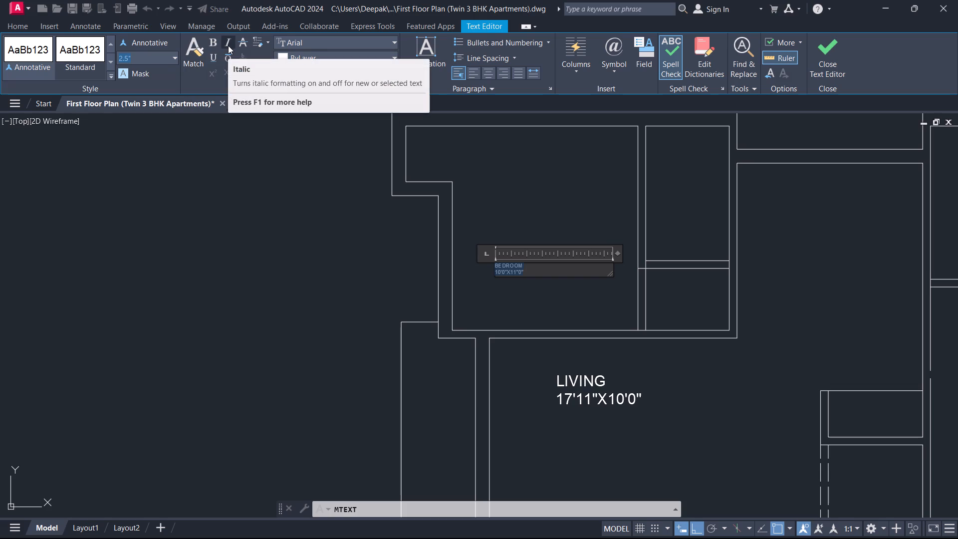
key(1)
key(BackSpace)
key(7)
key(Return)
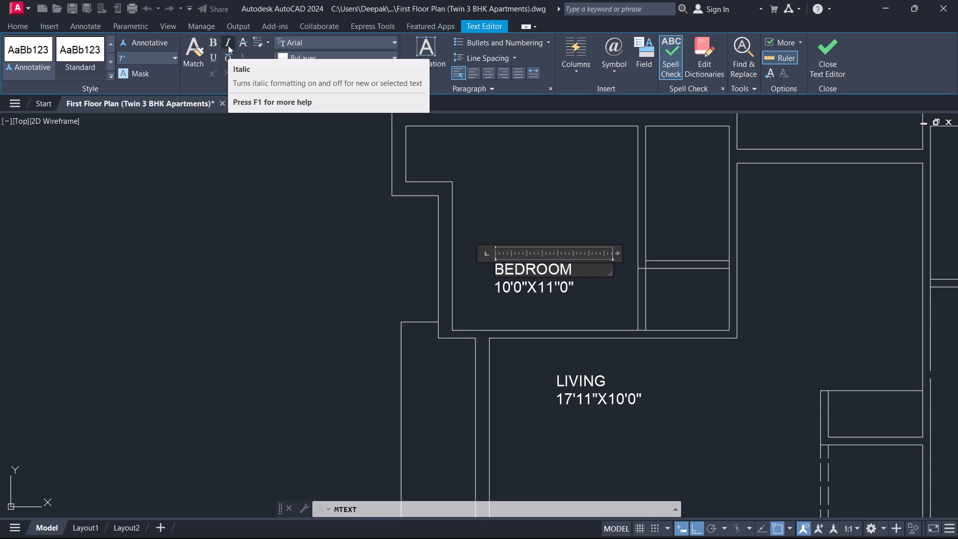
click(830, 60)
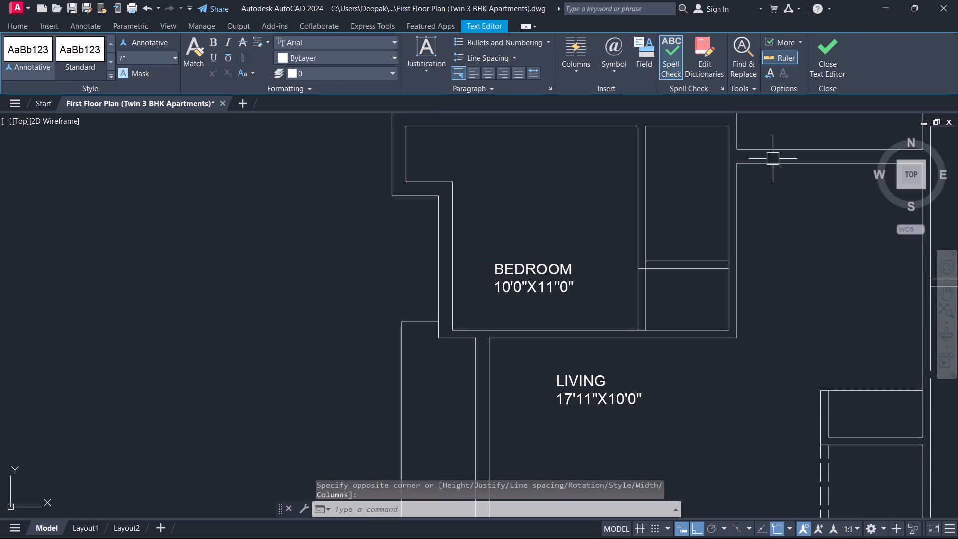
Place a multiline text label reading TOILET in the narrow room beside the labelled bedroom.
scroll(610, 279, down, 1)
middle_drag(653, 309, 612, 256)
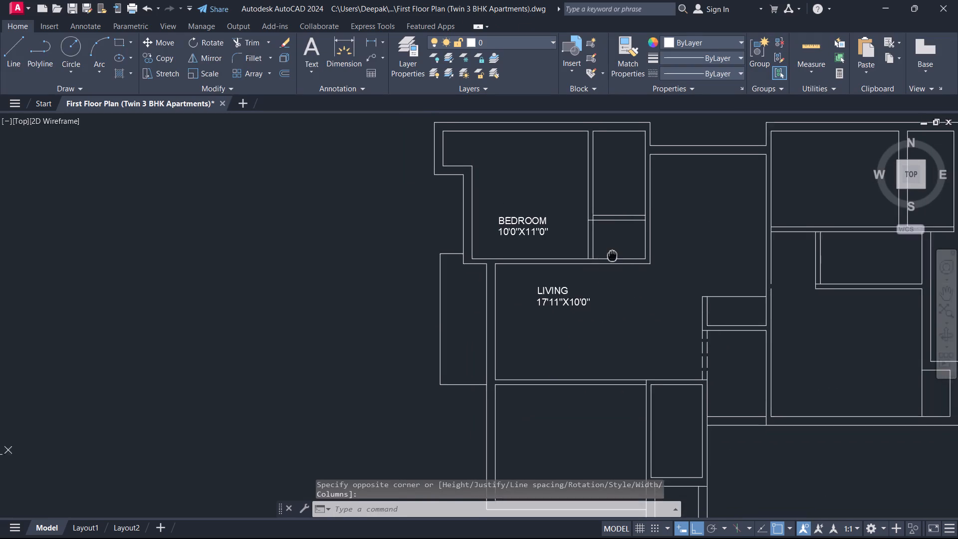
middle_drag(612, 256, 604, 271)
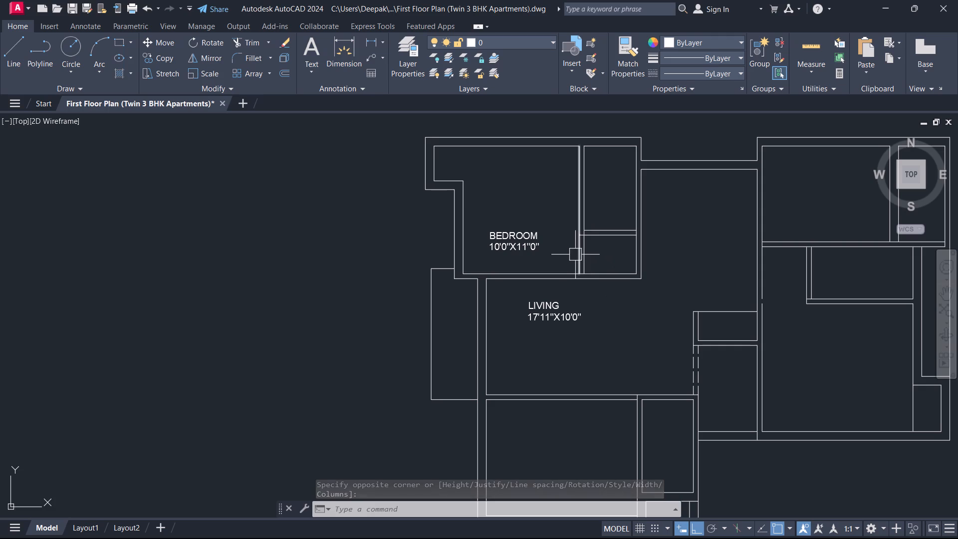
middle_drag(579, 269, 561, 325)
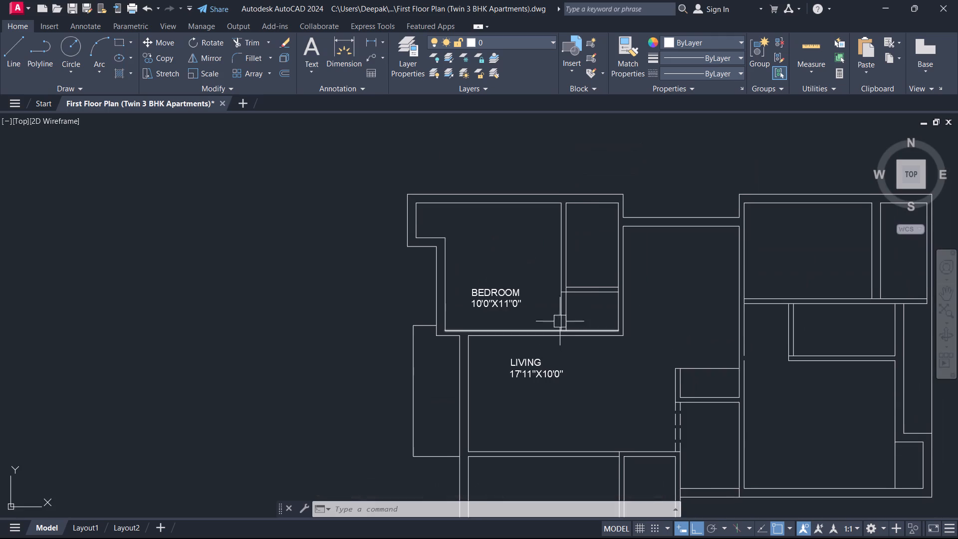
key(t)
key(space)
scroll(576, 238, up, 3)
click(565, 165)
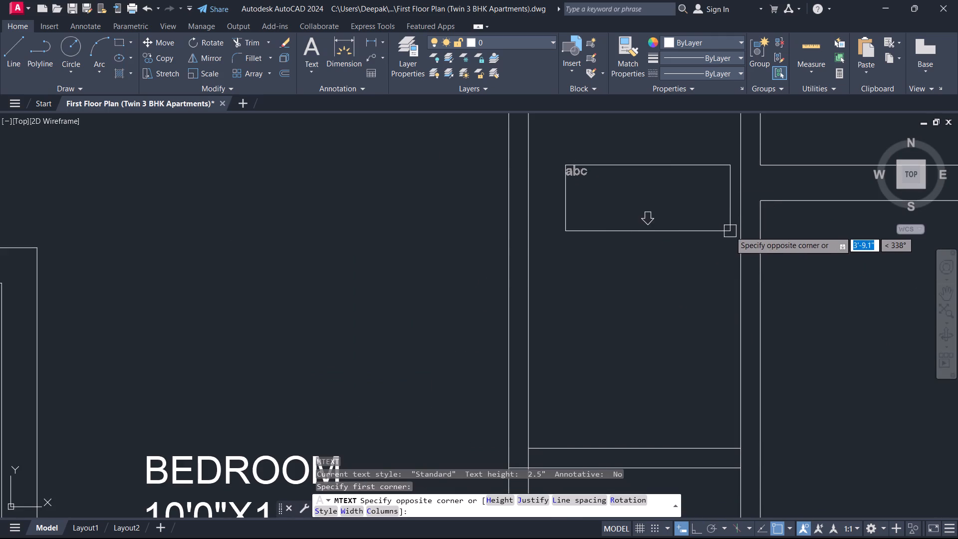
click(725, 231)
key(t)
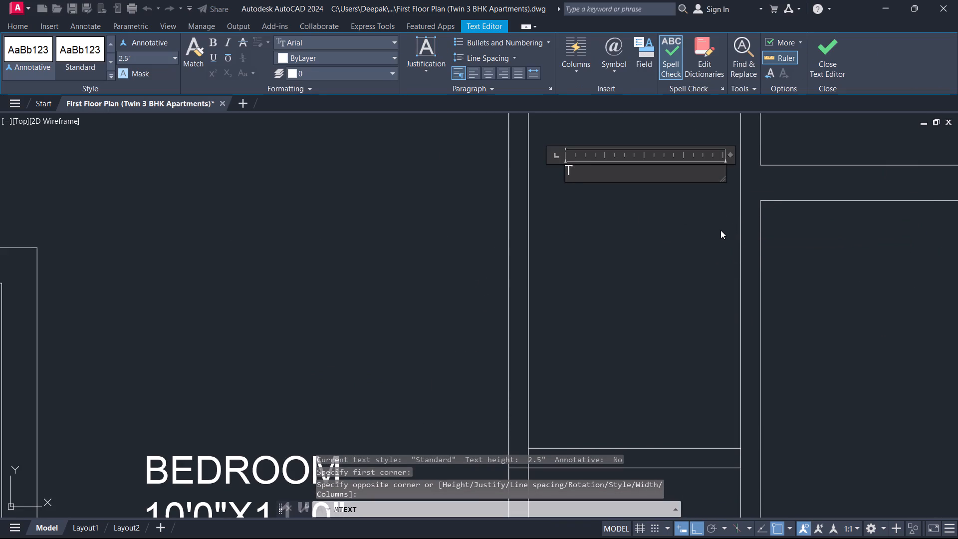
key(o)
text(IL)
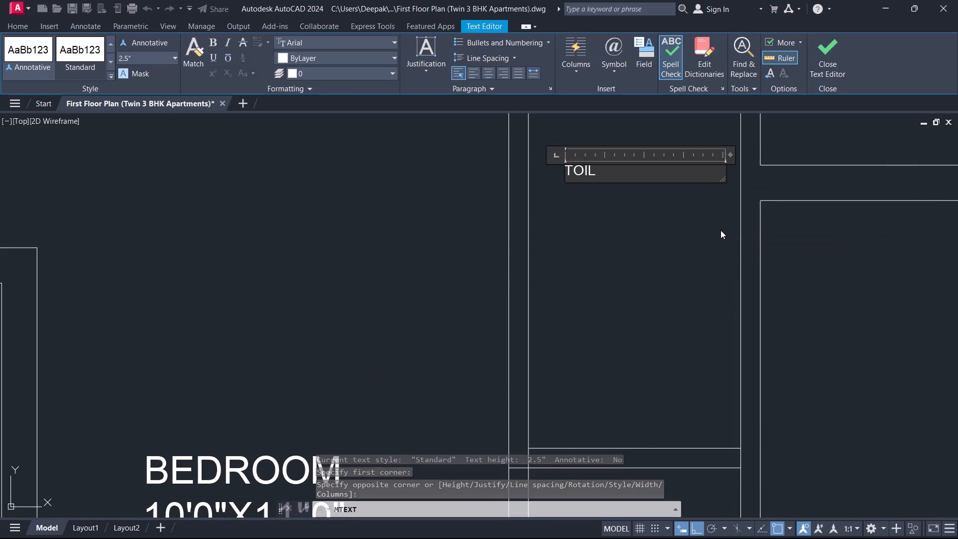
text(ET)
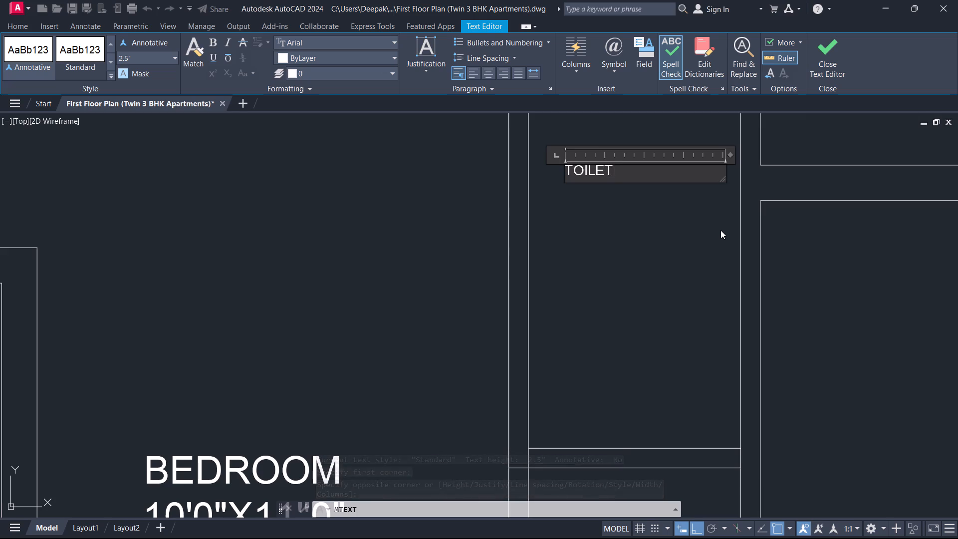
Add the room size 4'6"X7'3" on a second line beneath TOILET.
key(Return)
text(4'6)
key(shift+quotedbl)
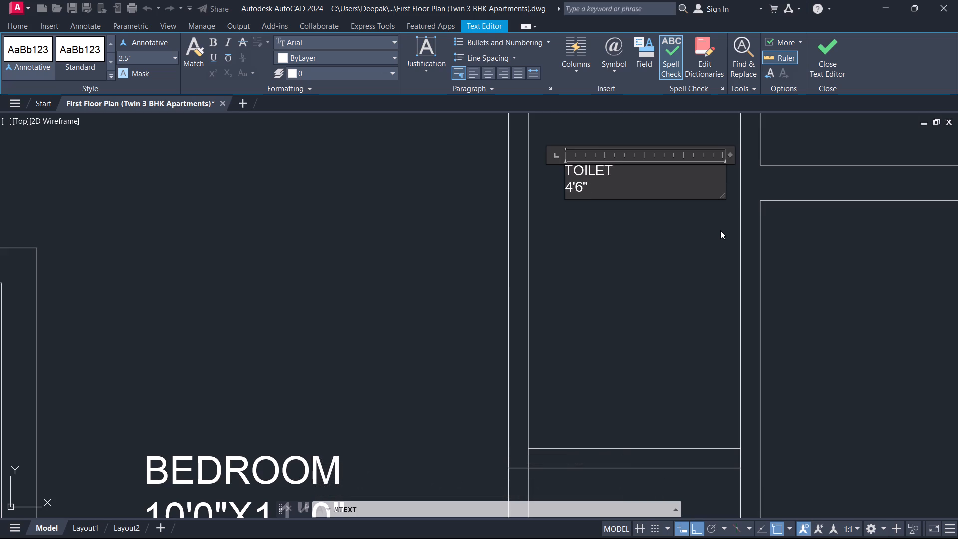
text(X7')
key(3)
key(shift+quotedbl)
Set the text height of the whole TOILET label to 7" and finish editing it.
key(ctrl+a)
click(148, 58)
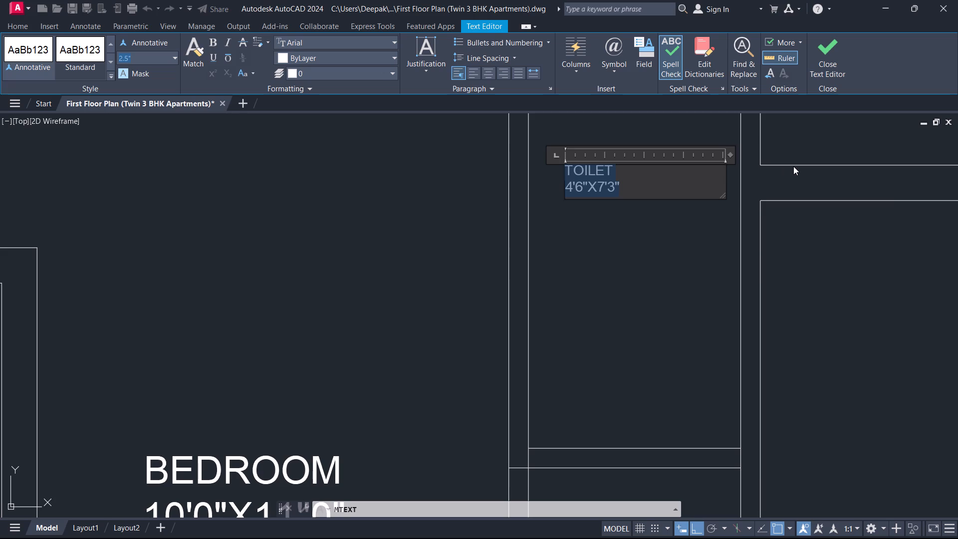
key(7)
key(Return)
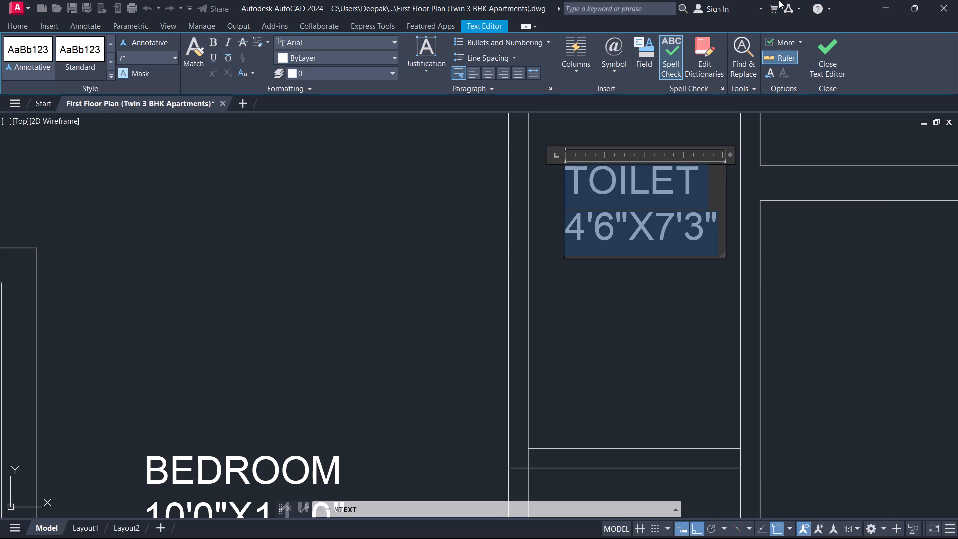
click(836, 52)
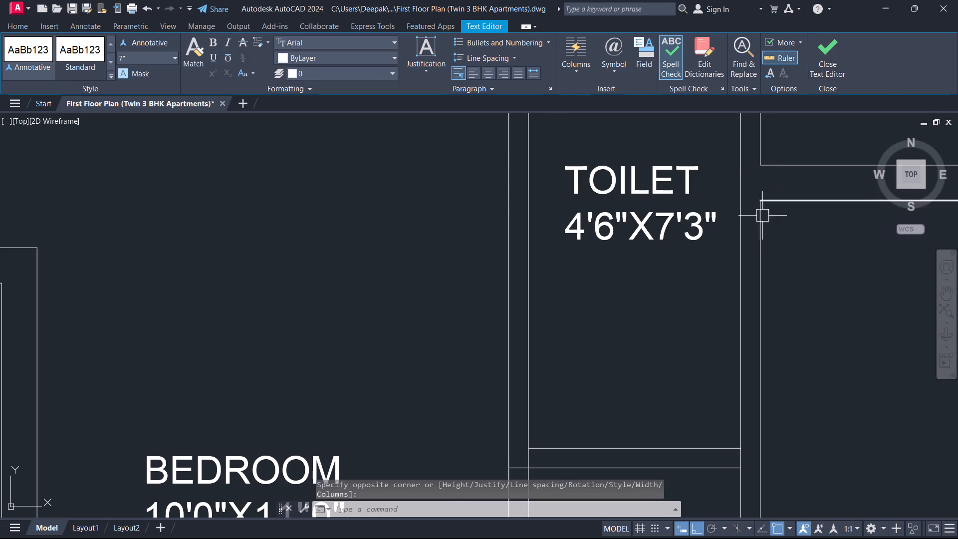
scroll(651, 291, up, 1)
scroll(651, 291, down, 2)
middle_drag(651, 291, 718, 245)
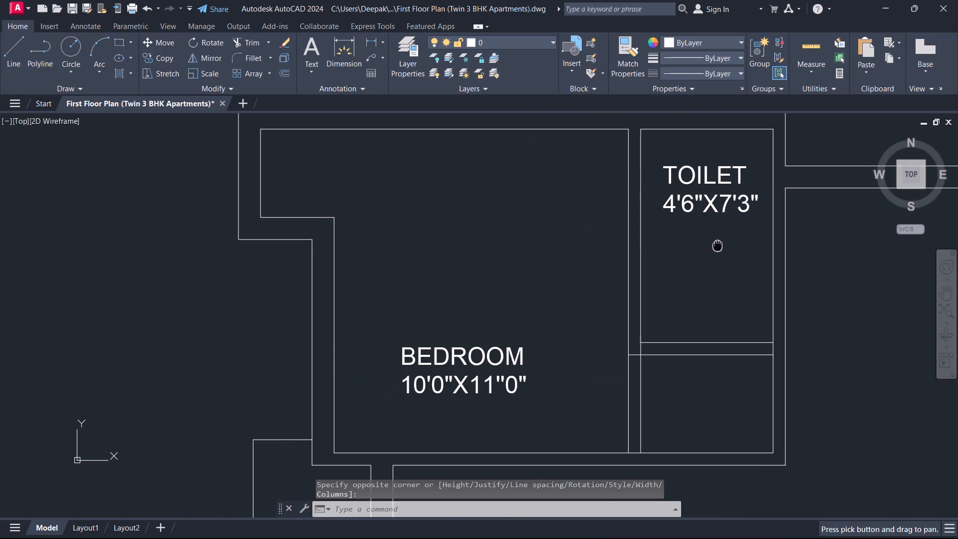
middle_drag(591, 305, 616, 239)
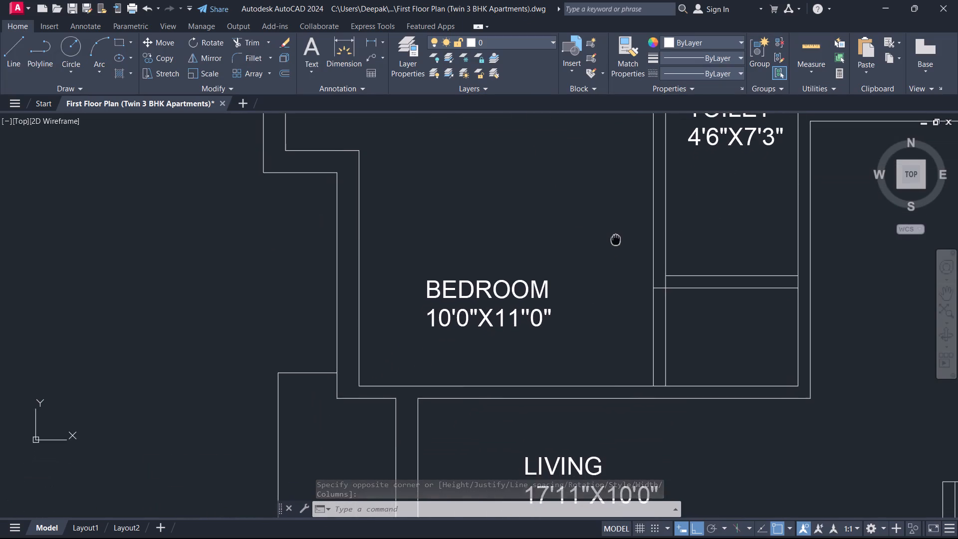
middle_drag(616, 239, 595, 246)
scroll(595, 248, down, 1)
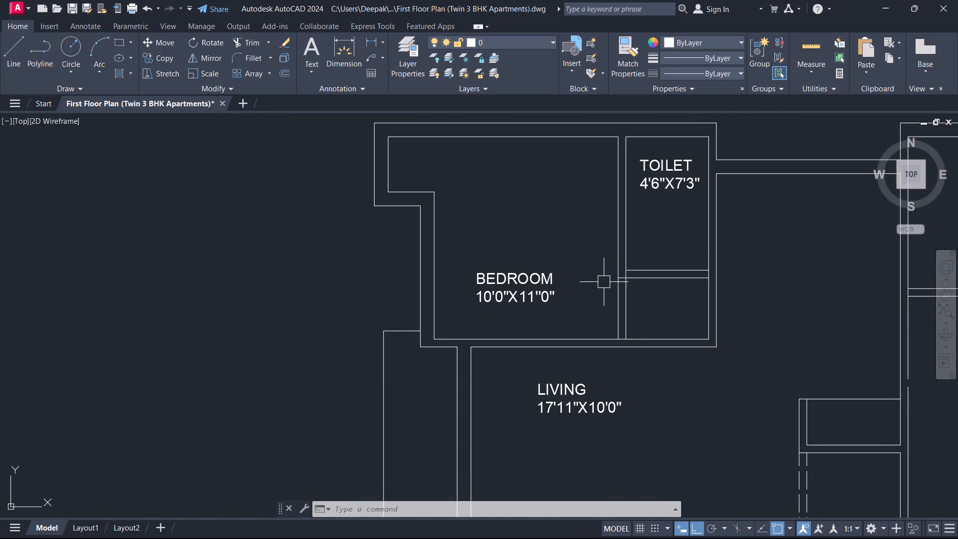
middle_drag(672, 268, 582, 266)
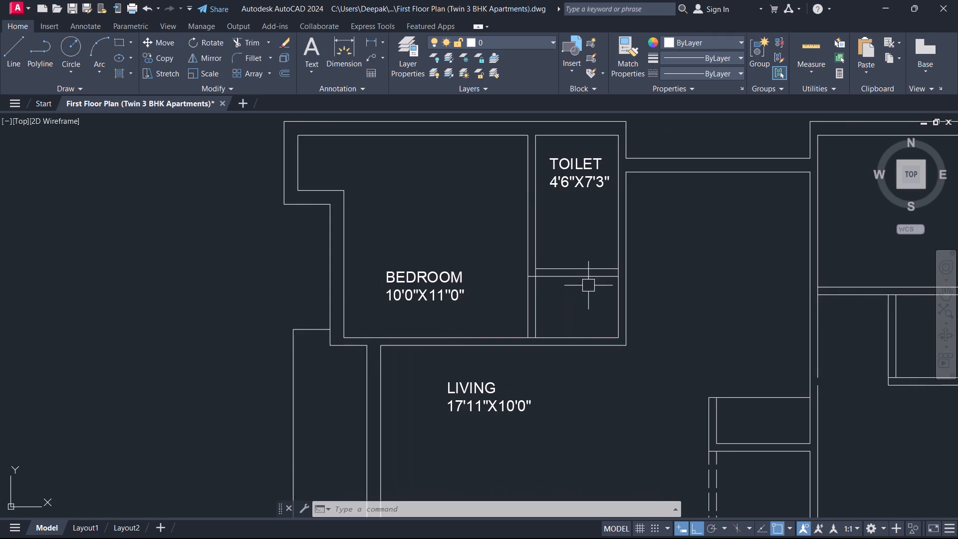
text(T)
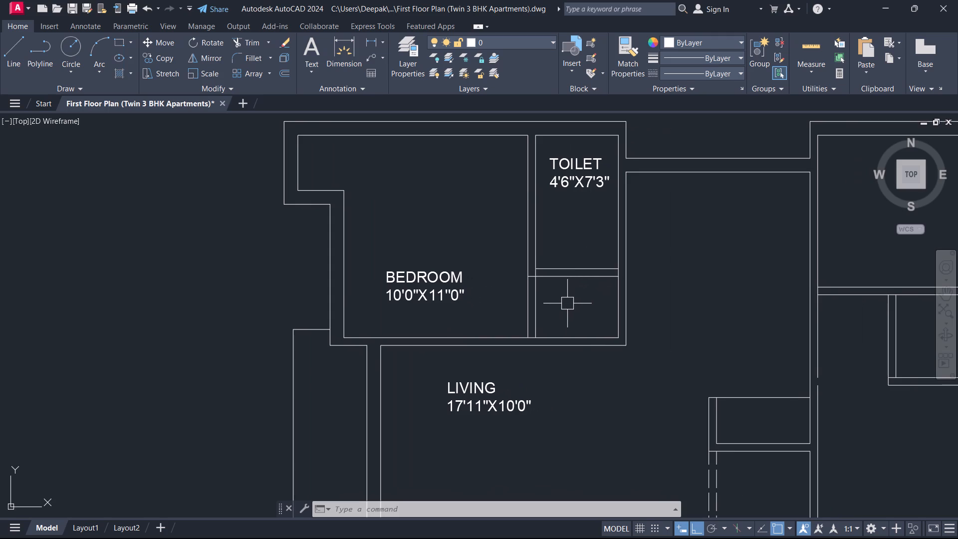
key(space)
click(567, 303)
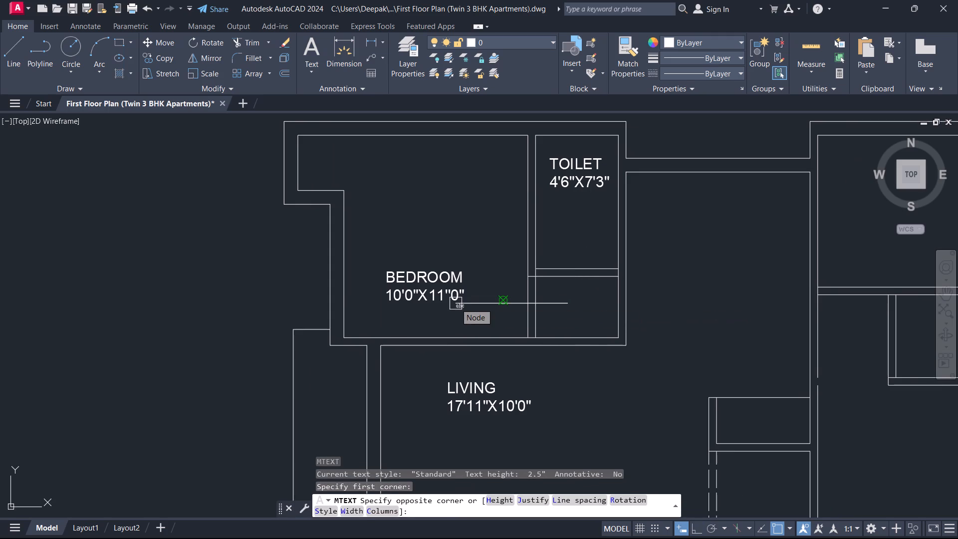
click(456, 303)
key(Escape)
Trim away the two wall lines separating the bedroom from the small space below the toilet.
text(TR)
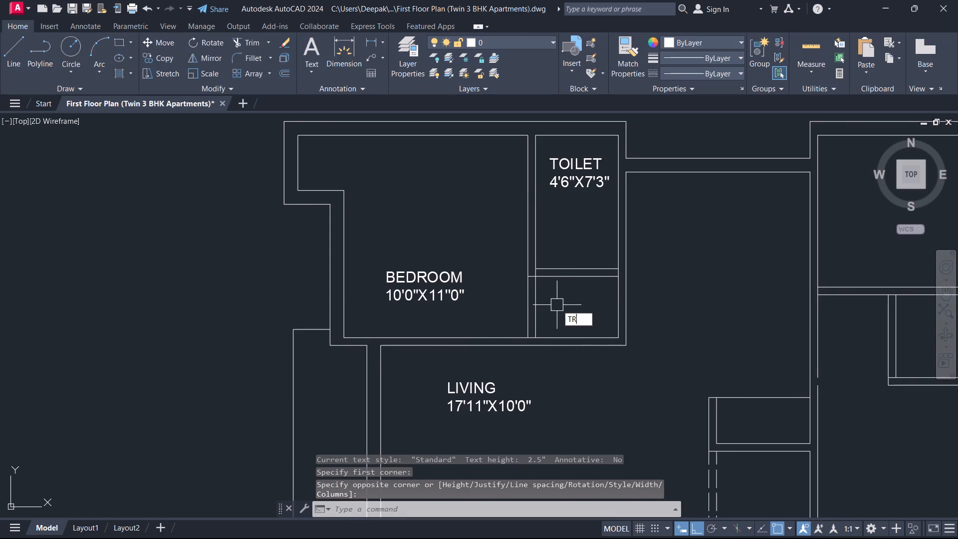
key(space)
click(557, 305)
click(485, 311)
key(Escape)
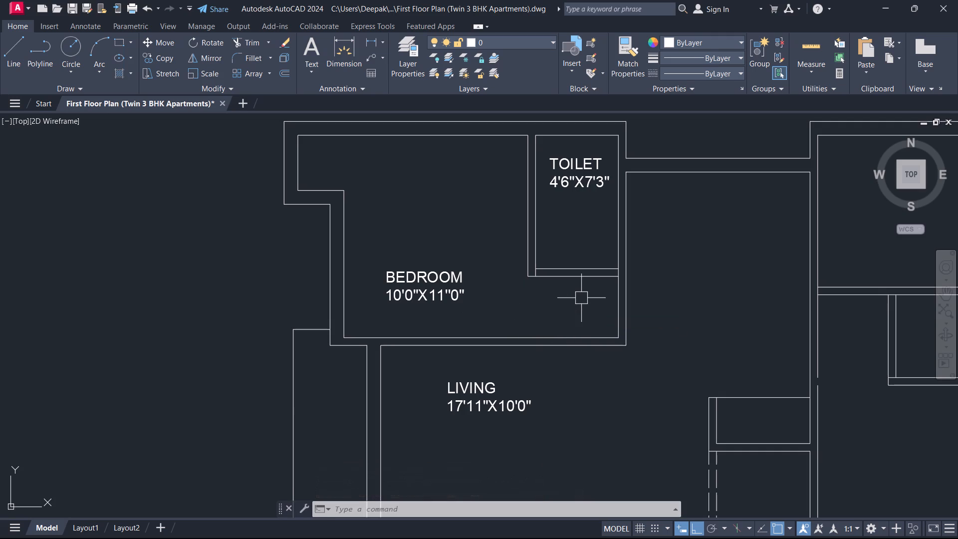
Offset the outer line of the wall connecting the two upper blocks 4' outward, above the plan.
middle_drag(652, 310, 634, 305)
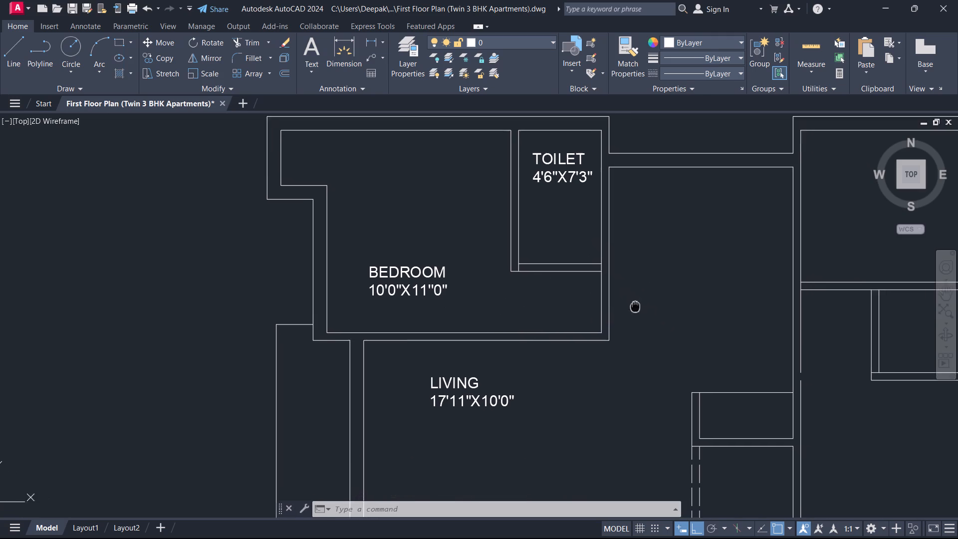
middle_drag(634, 305, 400, 327)
middle_drag(413, 167, 393, 277)
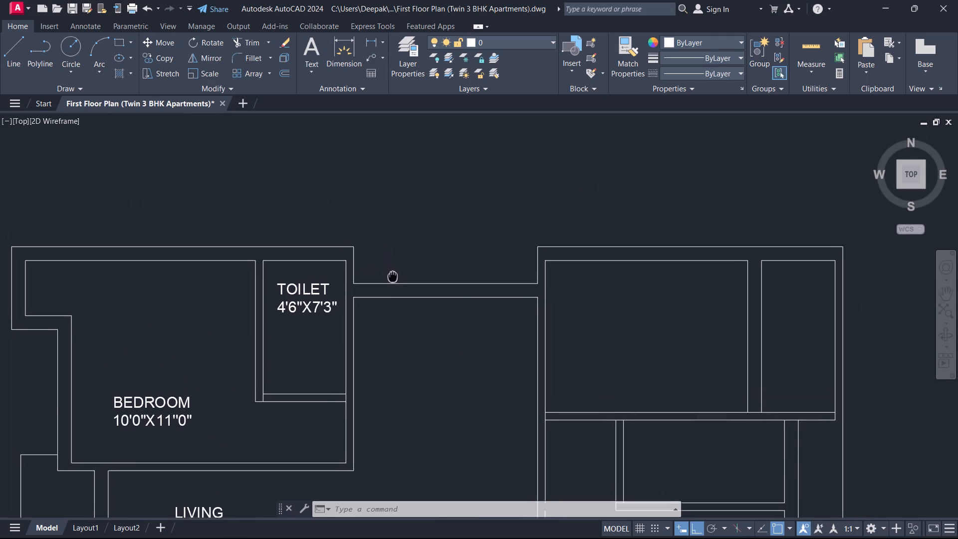
middle_drag(393, 277, 401, 299)
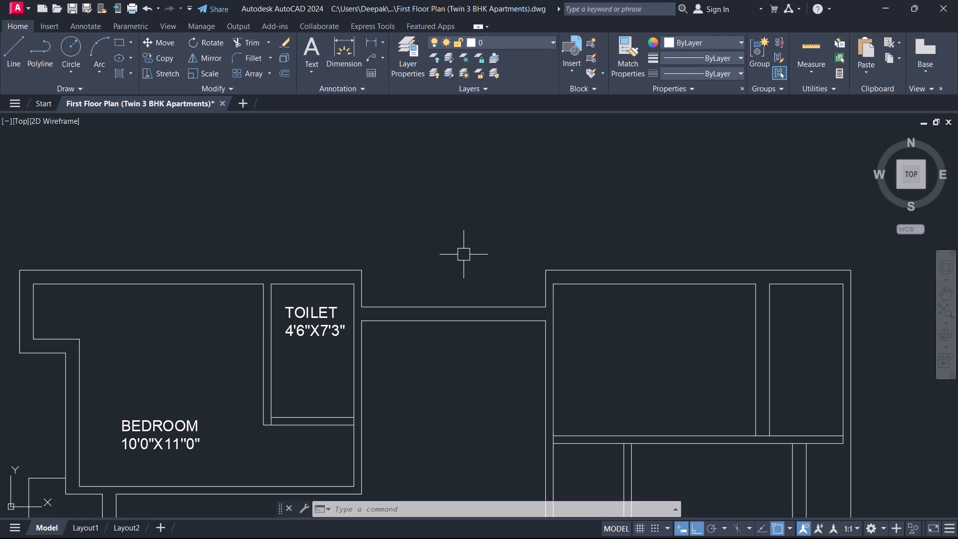
middle_drag(465, 257, 438, 246)
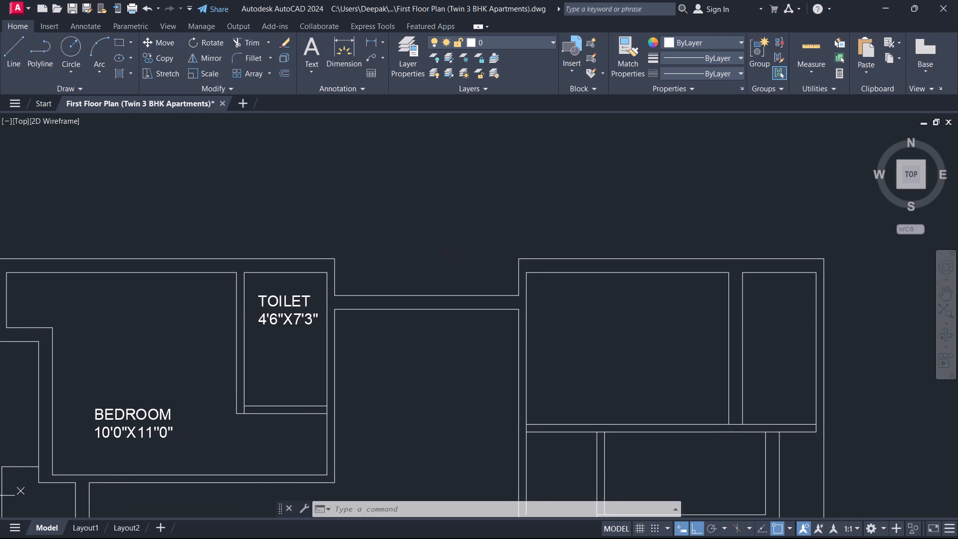
text(O 4')
key(Return)
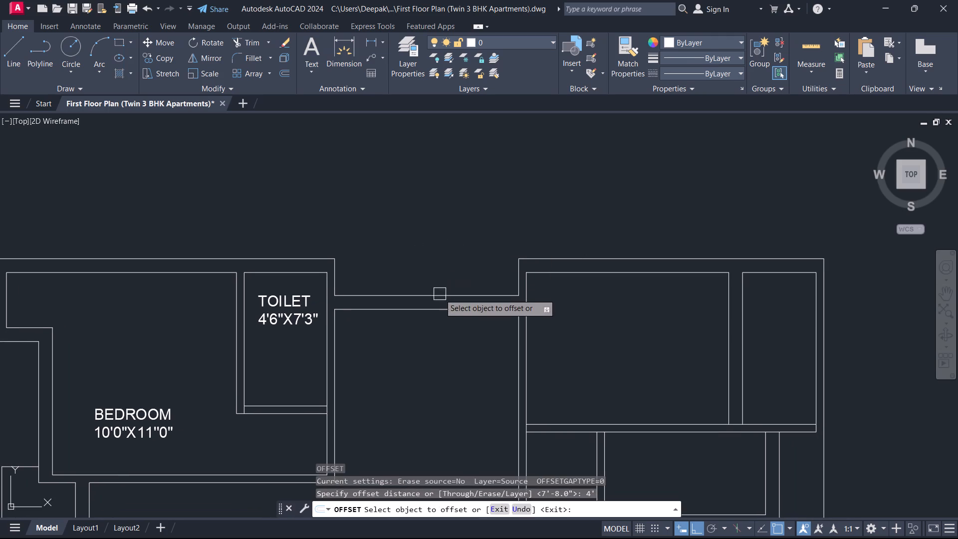
click(440, 294)
click(423, 215)
key(Escape)
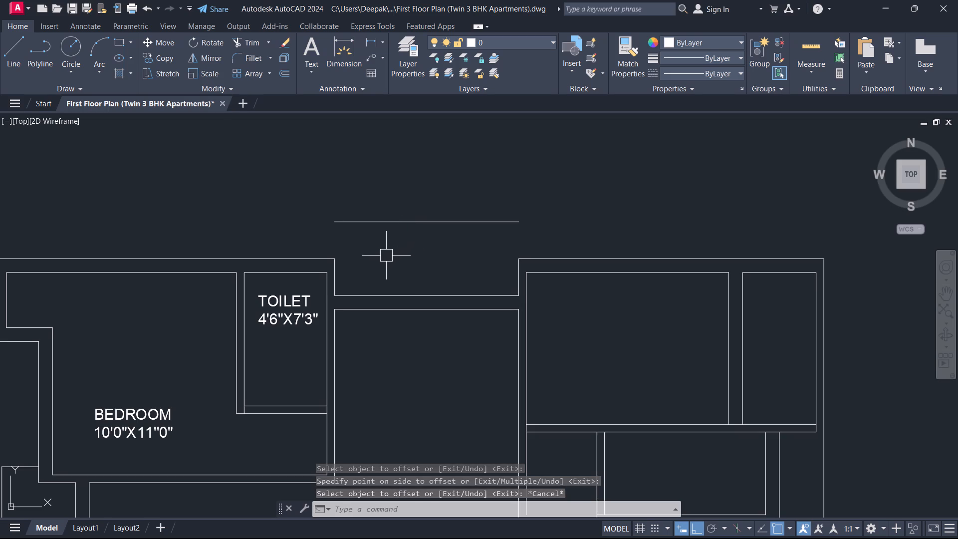
Extend the toilet's inner side wall line, on the connecting wall's side, up to the outer wall line.
text(EX)
key(space)
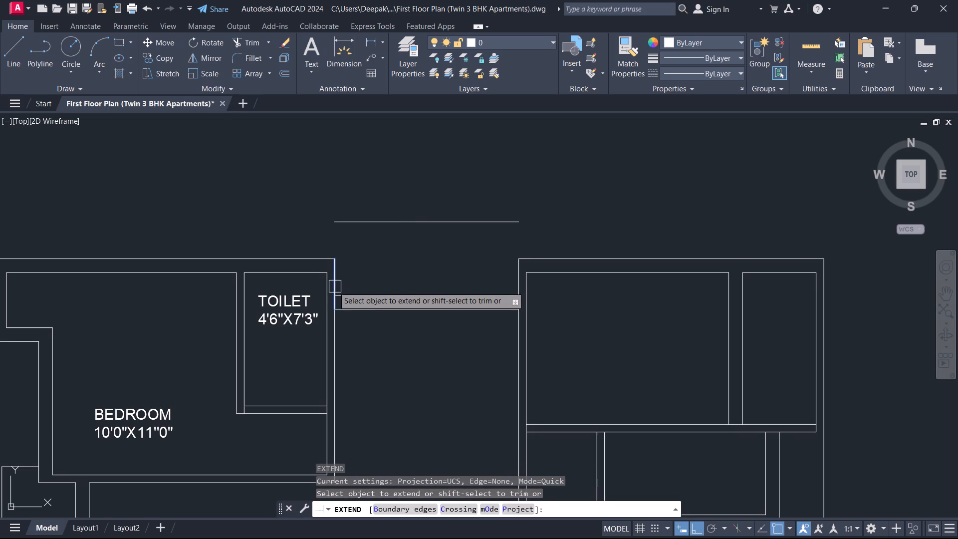
click(322, 284)
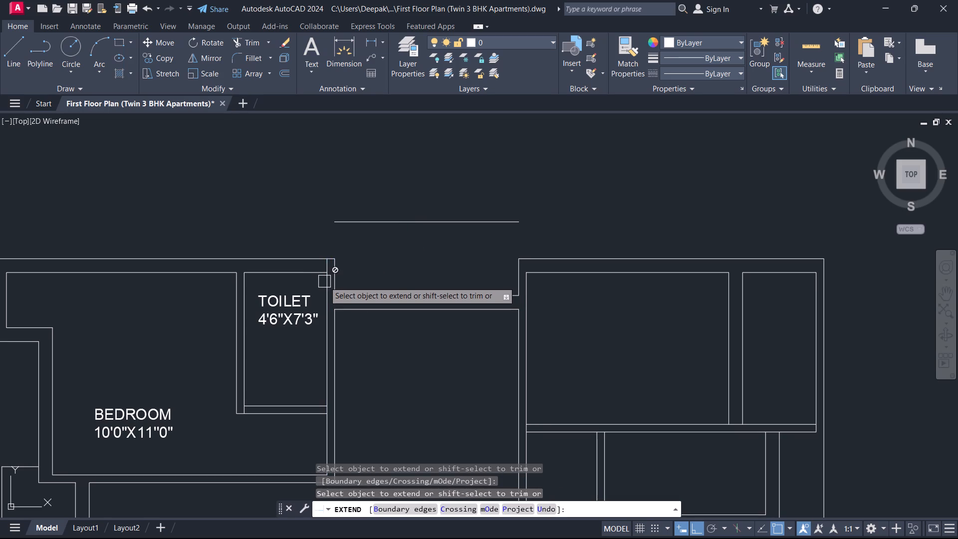
scroll(323, 263, up, 3)
key(Escape)
Fillet the offset line above the connecting wall with both blocks' inner side wall lines at radius 0, closing its two upper corners.
text(F)
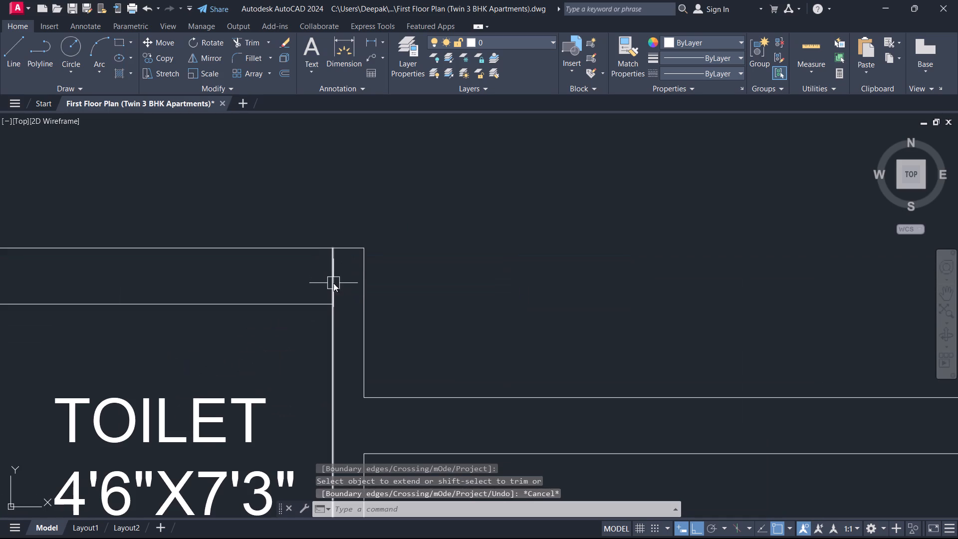
key(space)
click(333, 283)
scroll(395, 240, down, 5)
scroll(401, 221, up, 1)
click(408, 223)
key(space)
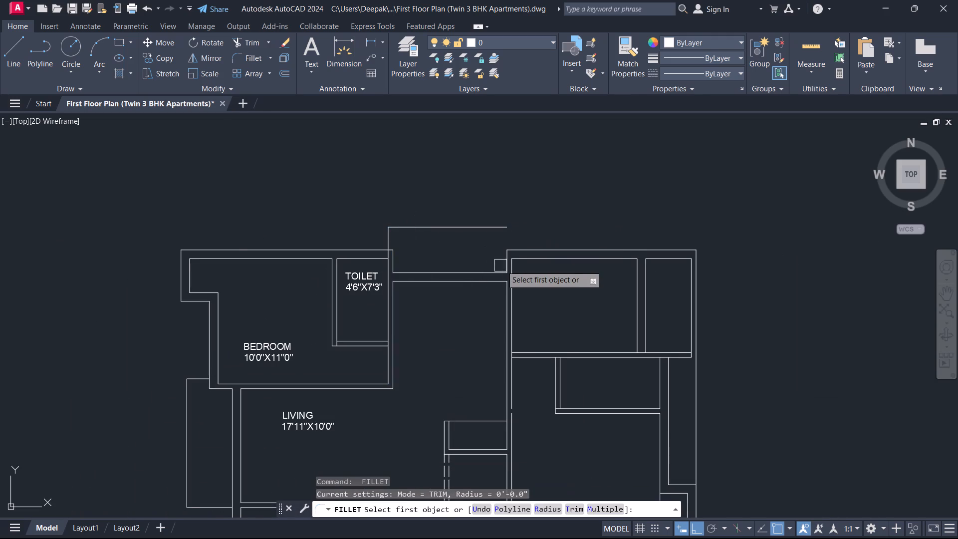
scroll(513, 268, up, 1)
click(515, 268)
click(459, 204)
key(Escape)
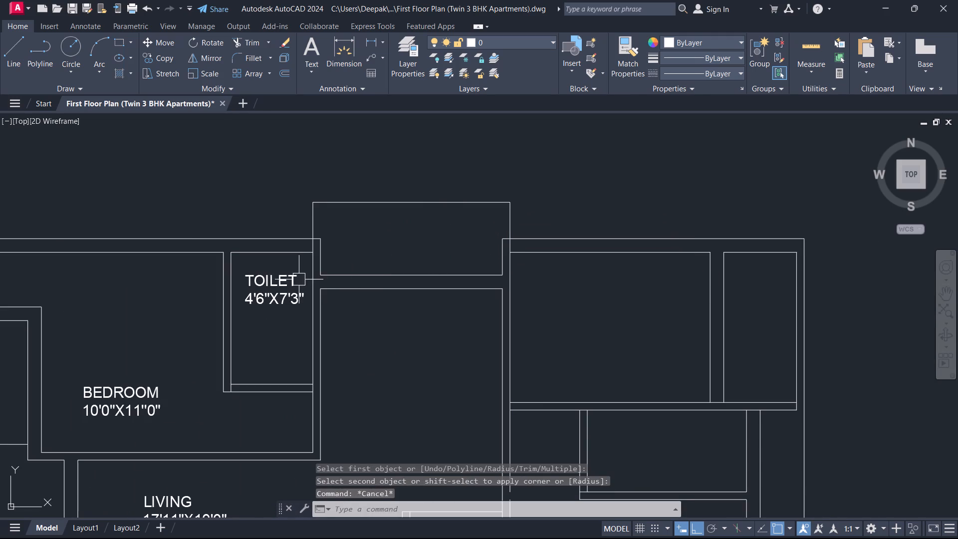
Trim the two side line segments that cut through the outer wall thickness beside the connecting wall.
scroll(295, 280, up, 2)
text(TR)
key(space)
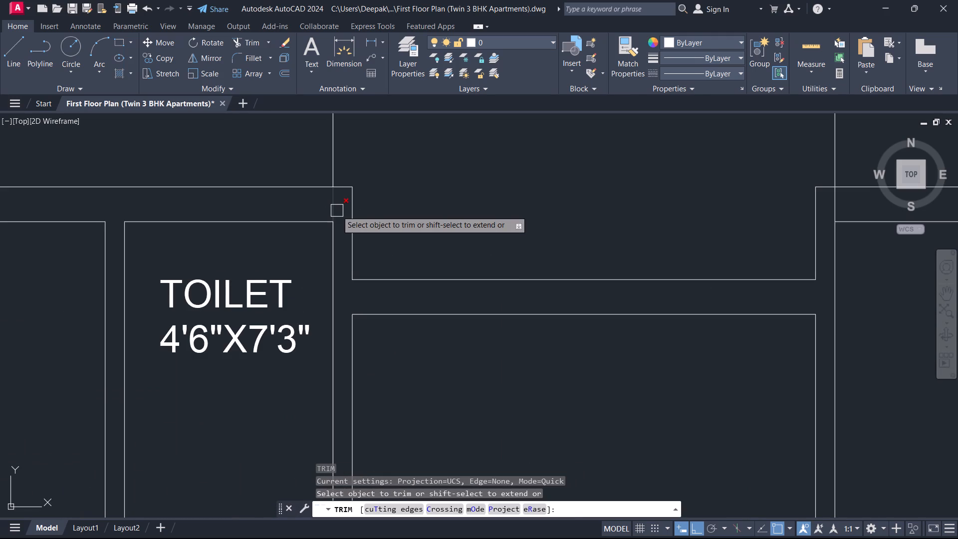
click(337, 211)
click(837, 199)
key(Escape)
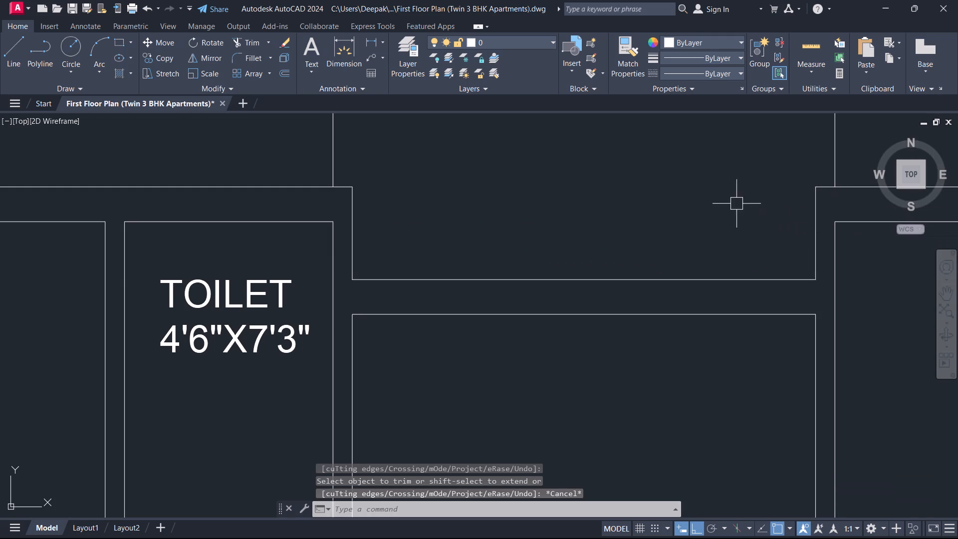
Offset the top line of the new projecting space 5" inward.
scroll(736, 204, down, 2)
middle_drag(719, 199, 670, 258)
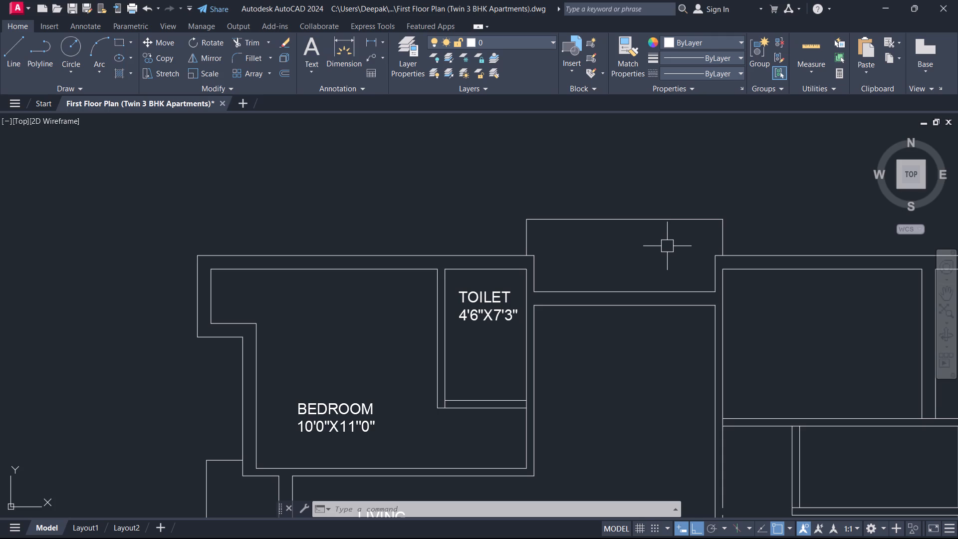
text(O)
key(space)
key(5)
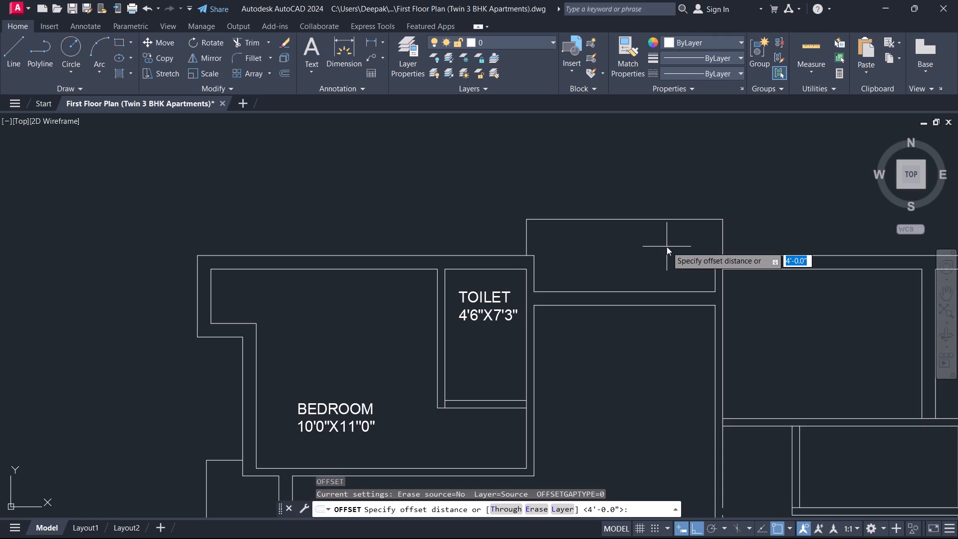
key(Return)
click(647, 223)
click(638, 259)
key(Escape)
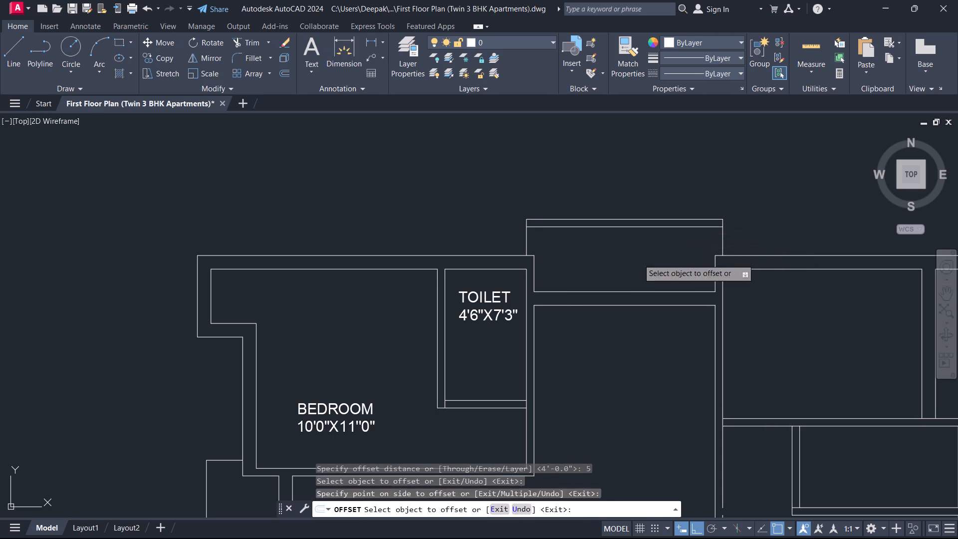
Extend the projecting space's inner side lines up to the offset line and reconnect its outer side lines across the block walls.
key(e)
key(x)
key(space)
scroll(553, 275, up, 1)
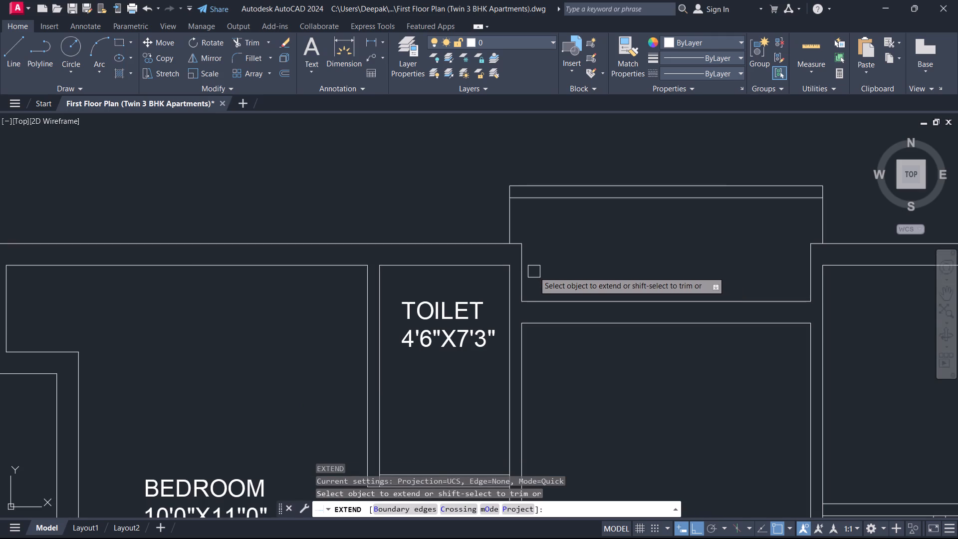
click(525, 265)
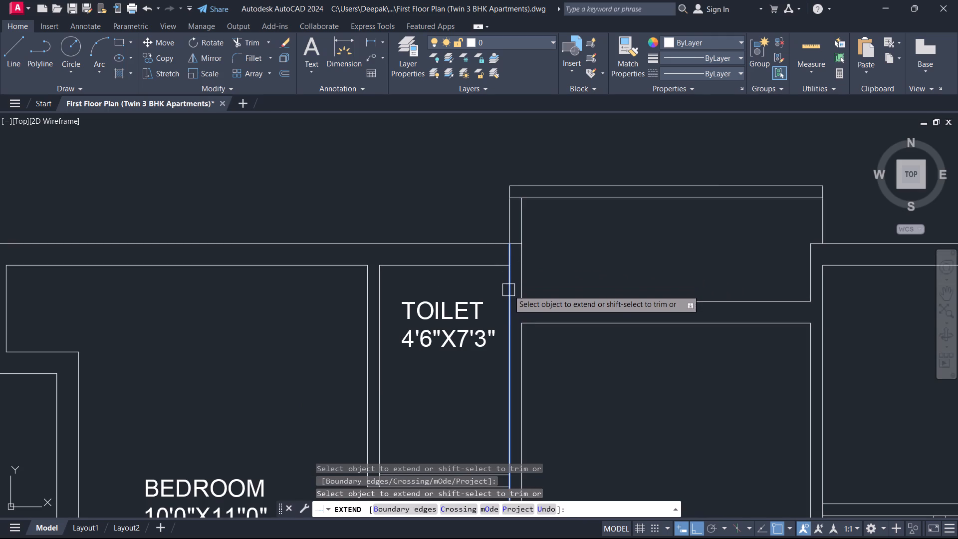
click(508, 290)
key(Escape)
key(space)
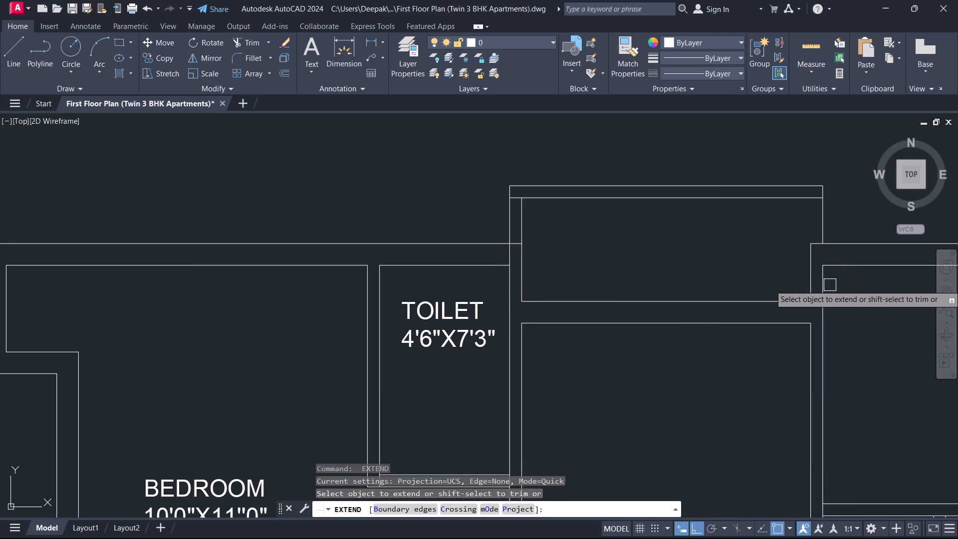
click(829, 285)
click(820, 271)
click(811, 265)
key(Escape)
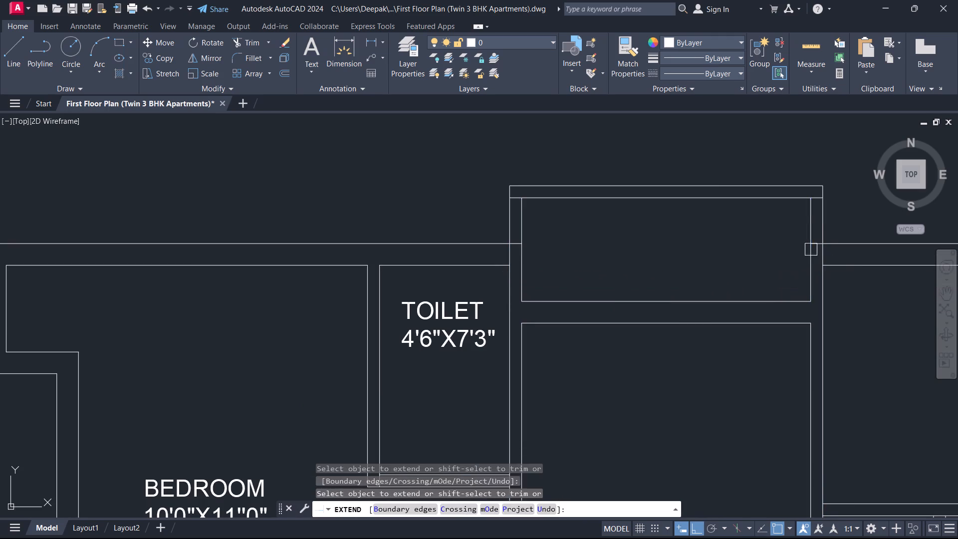
Trim the short outer wall line pieces crossing the projecting space's two side walls where they meet the blocks.
text(TR)
key(space)
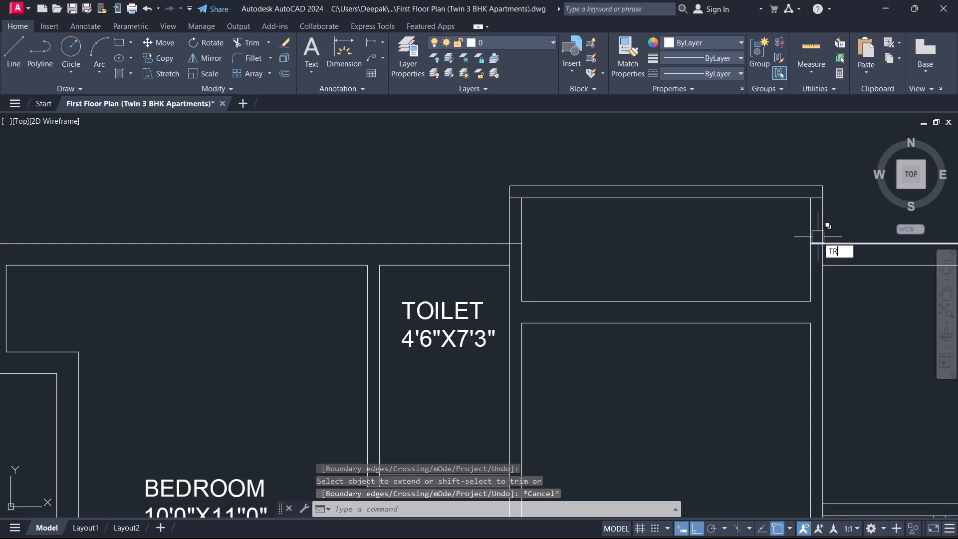
scroll(822, 249, up, 3)
click(800, 243)
scroll(800, 191, up, 1)
middle_drag(800, 191, 775, 389)
scroll(800, 191, down, 2)
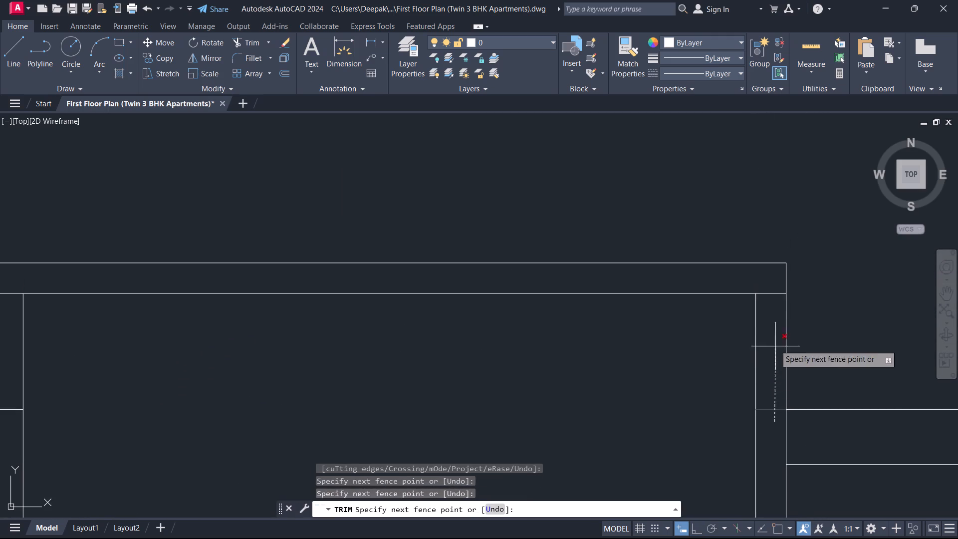
click(769, 281)
scroll(704, 357, down, 2)
middle_drag(572, 395, 957, 266)
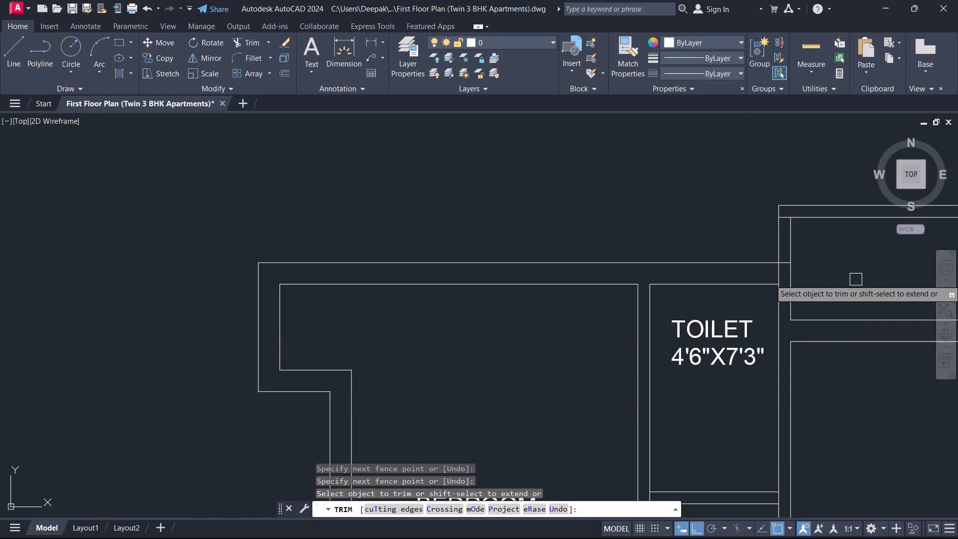
scroll(841, 278, up, 2)
click(711, 260)
middle_drag(713, 196, 713, 369)
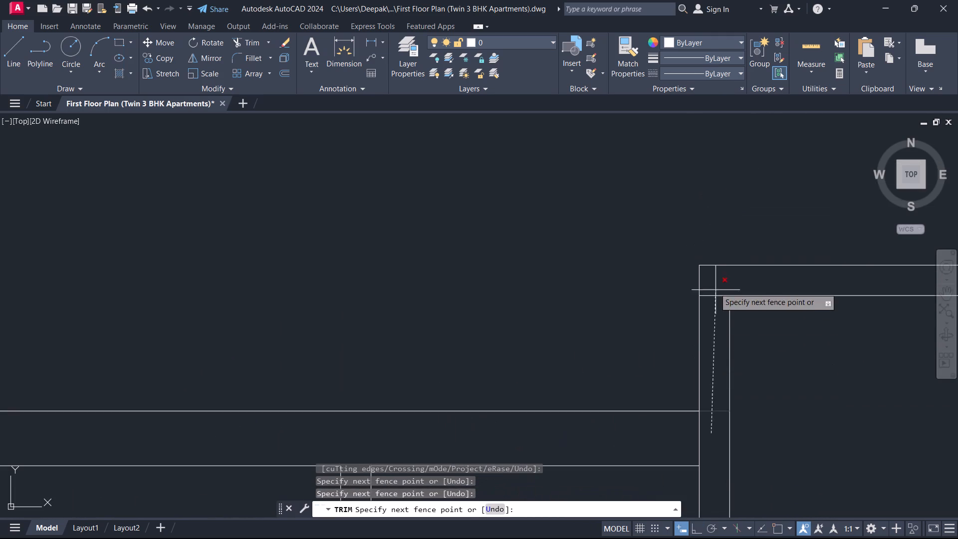
click(712, 281)
key(Escape)
Examine the overall floor plan layout, including both blocks and the new projecting space.
scroll(765, 310, down, 2)
middle_drag(790, 321, 720, 272)
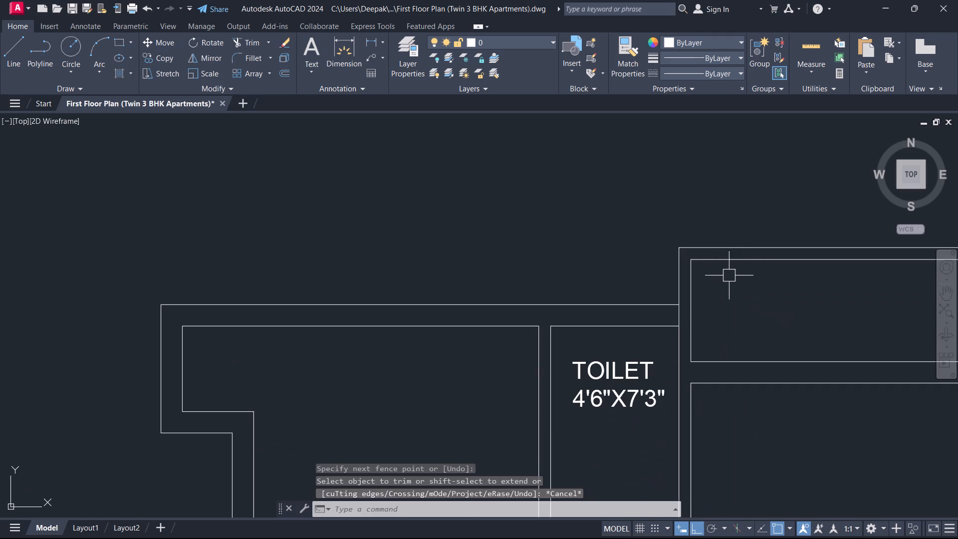
scroll(771, 278, down, 1)
middle_drag(806, 351, 778, 289)
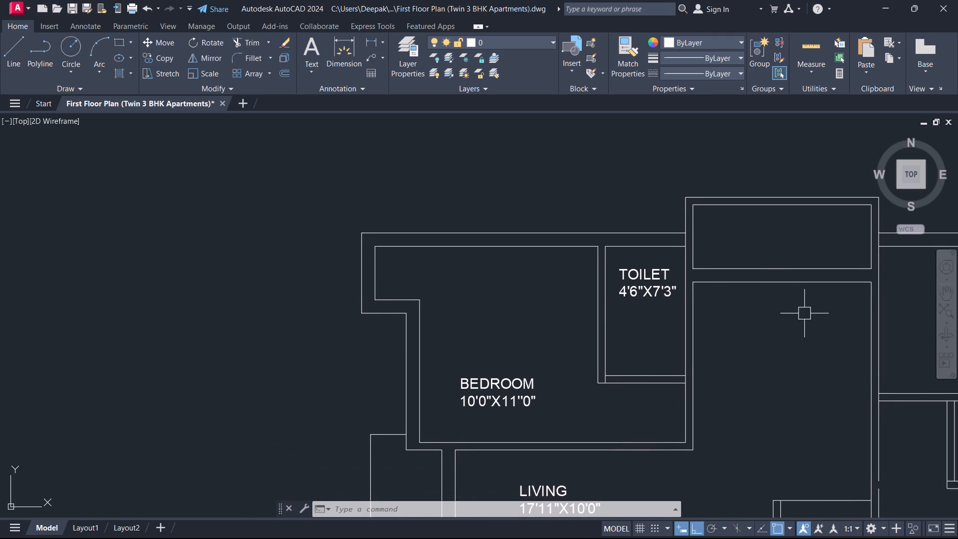
scroll(783, 323, down, 2)
middle_drag(783, 323, 767, 315)
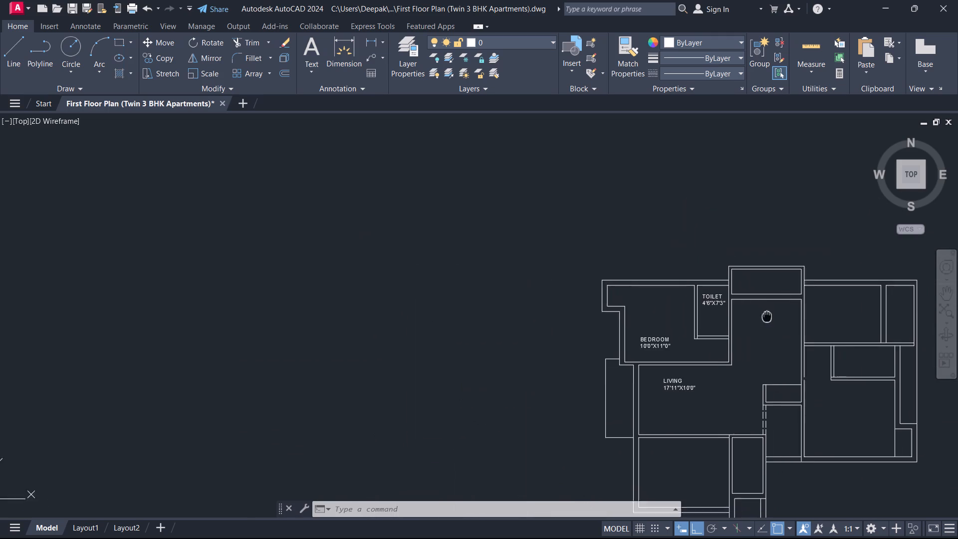
middle_drag(767, 315, 734, 236)
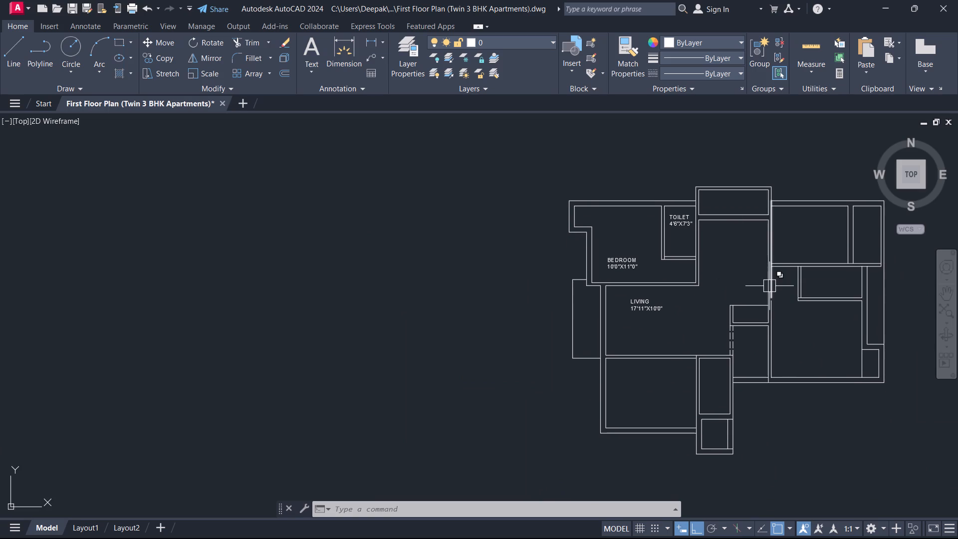
middle_drag(805, 346, 762, 299)
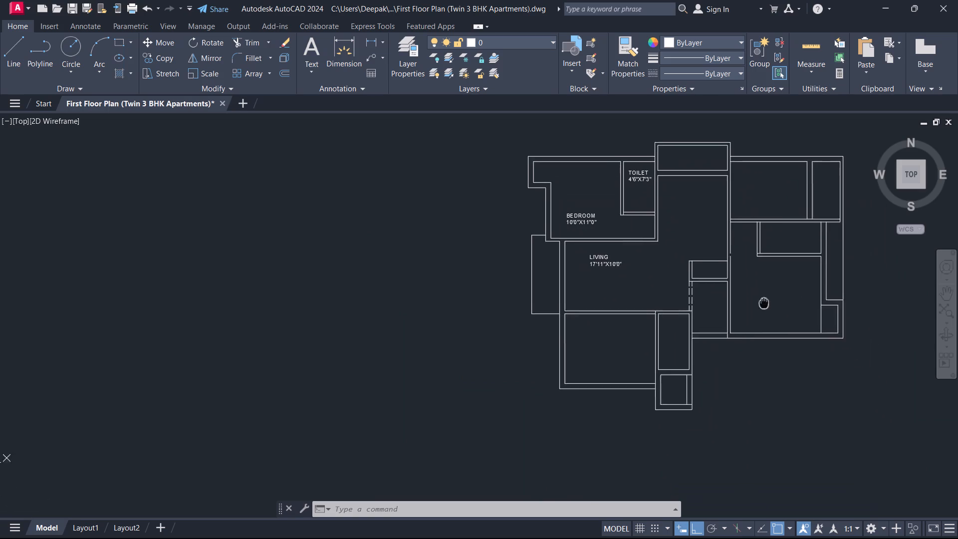
middle_drag(762, 299, 759, 272)
scroll(714, 212, down, 1)
middle_drag(714, 211, 709, 394)
scroll(717, 211, up, 1)
scroll(709, 394, down, 1)
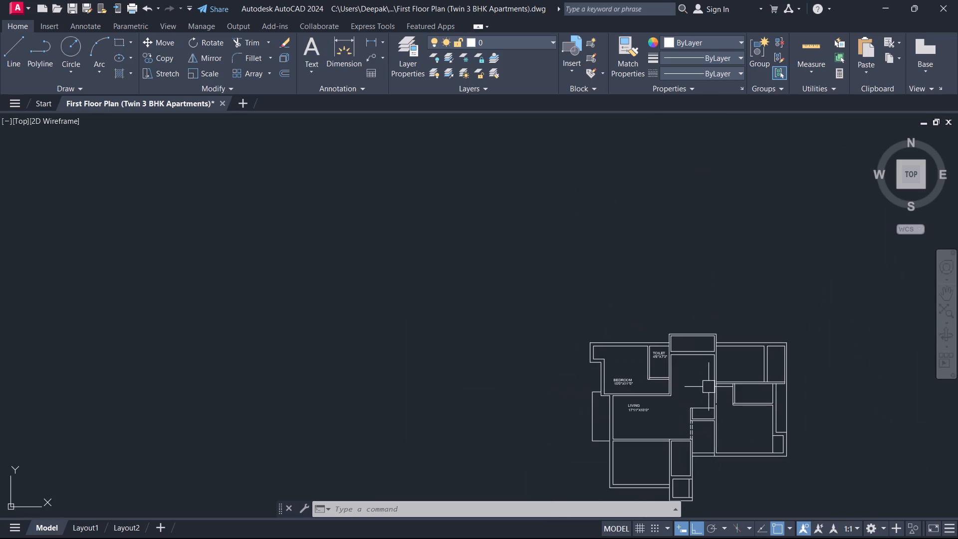
scroll(700, 356, down, 1)
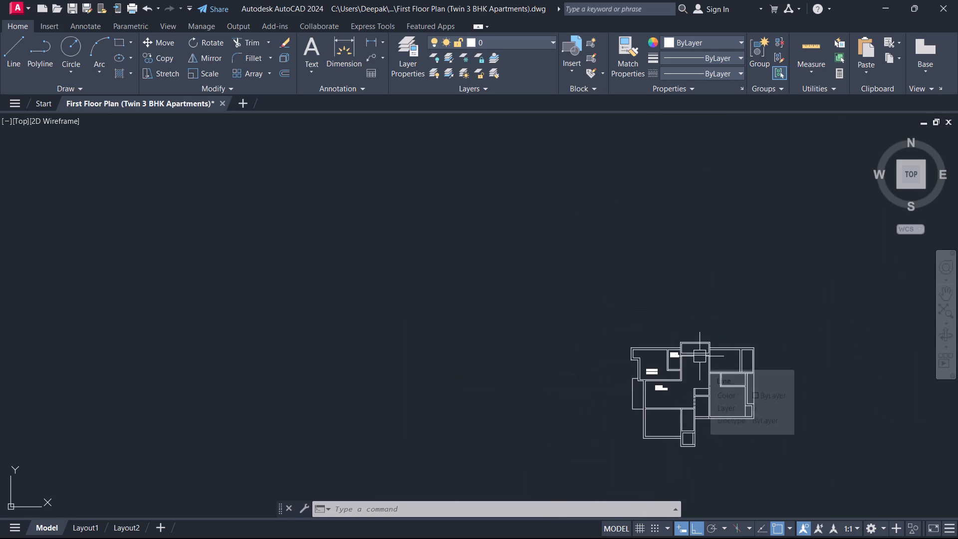
Draw a vertical line from the bedroom niche's inner corner up to the top inner wall line, closing off the niche.
scroll(674, 375, up, 2)
middle_drag(674, 370, 808, 336)
scroll(808, 336, up, 1)
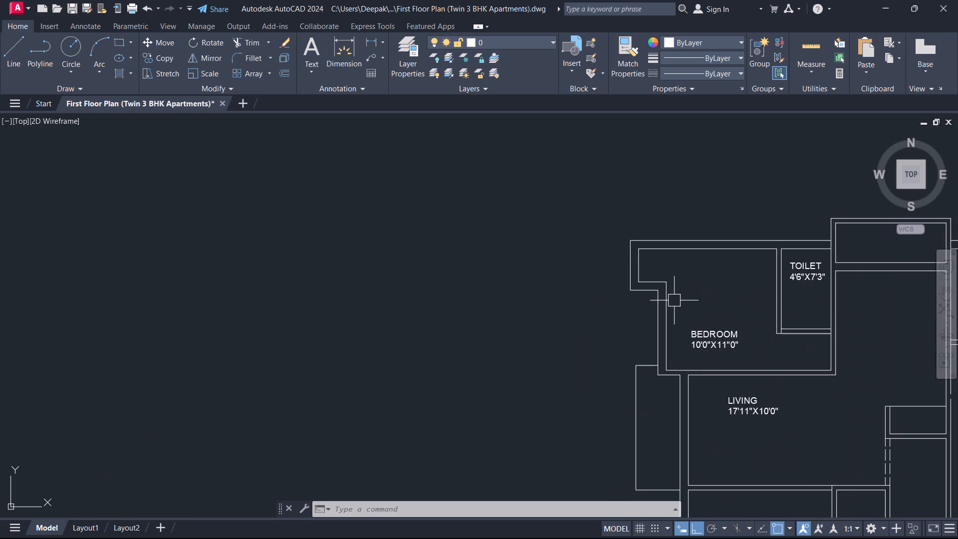
scroll(674, 300, up, 1)
text(L)
key(space)
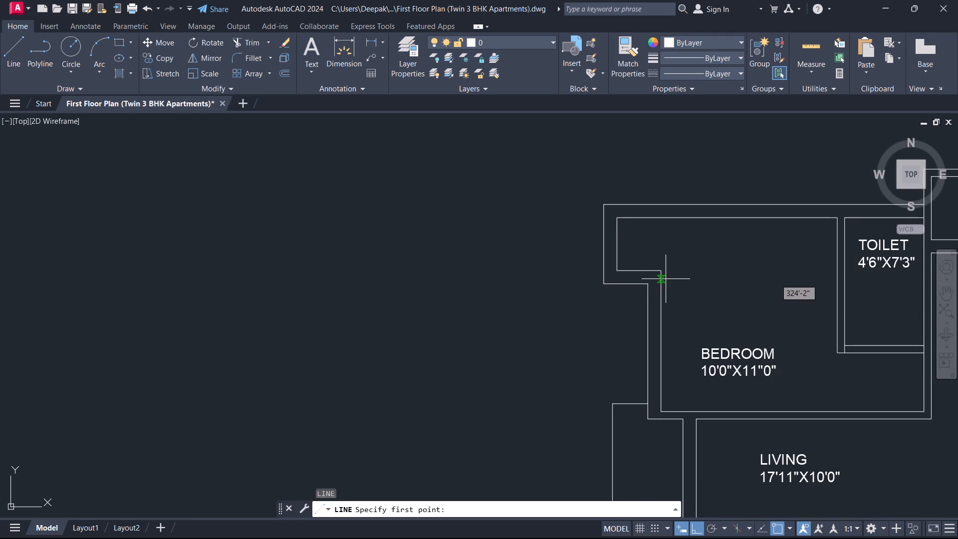
scroll(649, 270, up, 2)
click(677, 268)
middle_drag(674, 209, 684, 256)
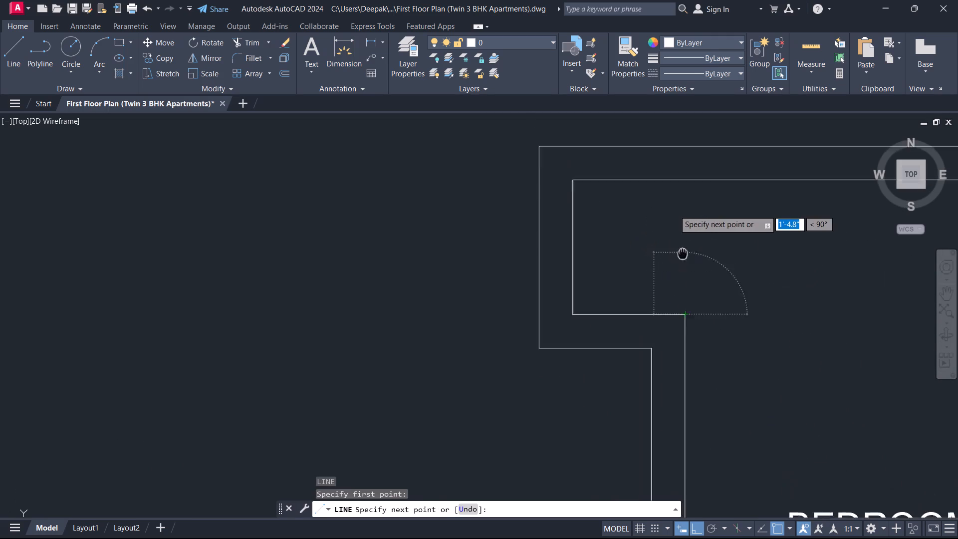
middle_drag(684, 256, 683, 320)
click(685, 246)
key(Escape)
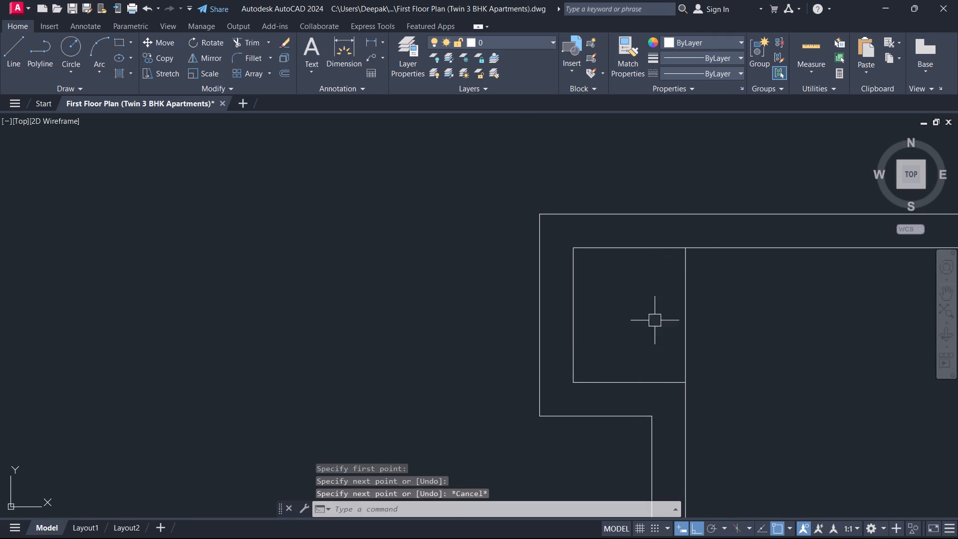
Create a path array of the niche's bottom inner line along the new vertical line with 1.5" spacing between items.
click(642, 385)
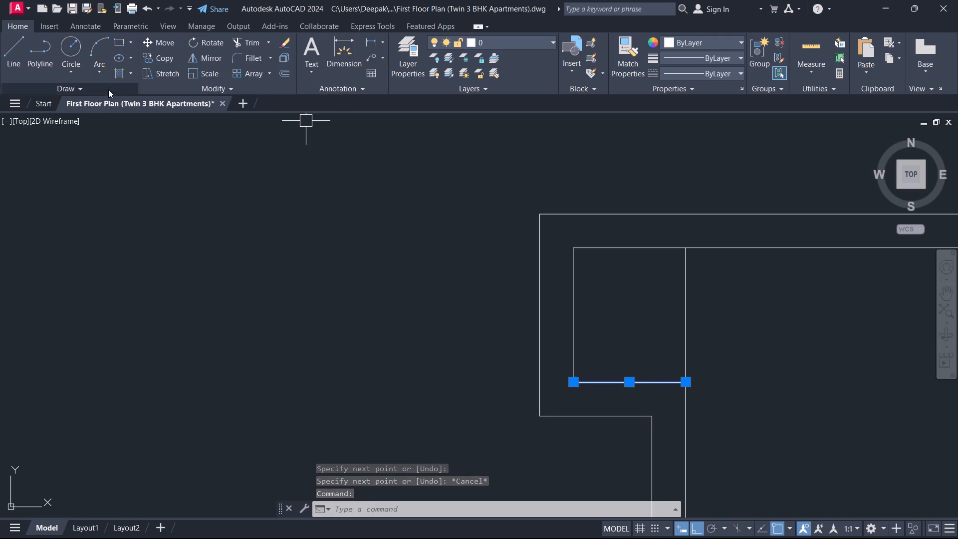
text(AR)
key(space)
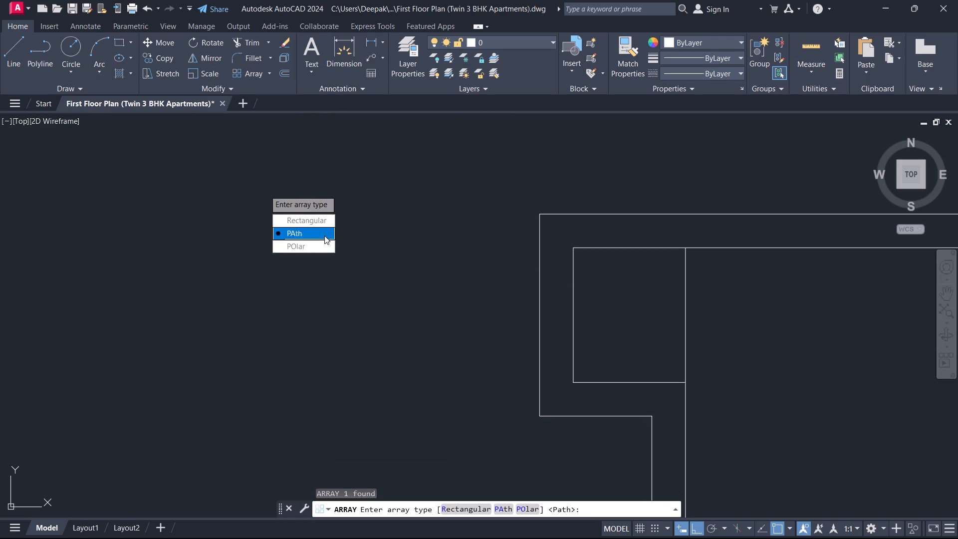
drag(324, 236, 272, 199)
click(689, 319)
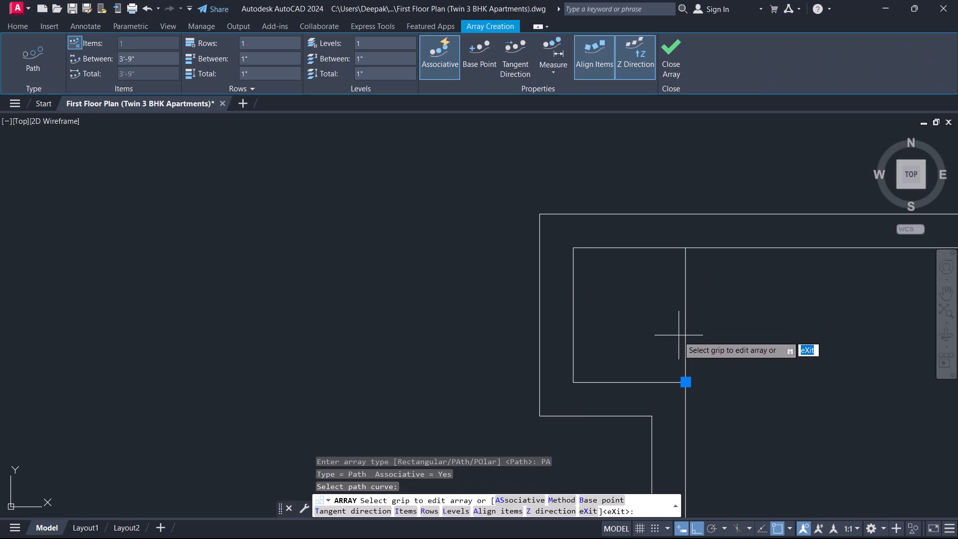
click(158, 59)
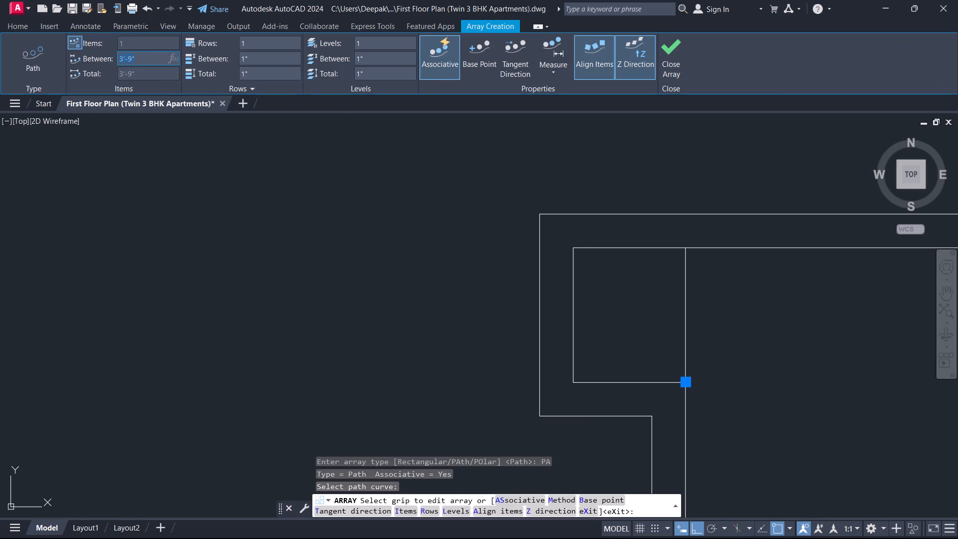
text(1.5)
key(Return)
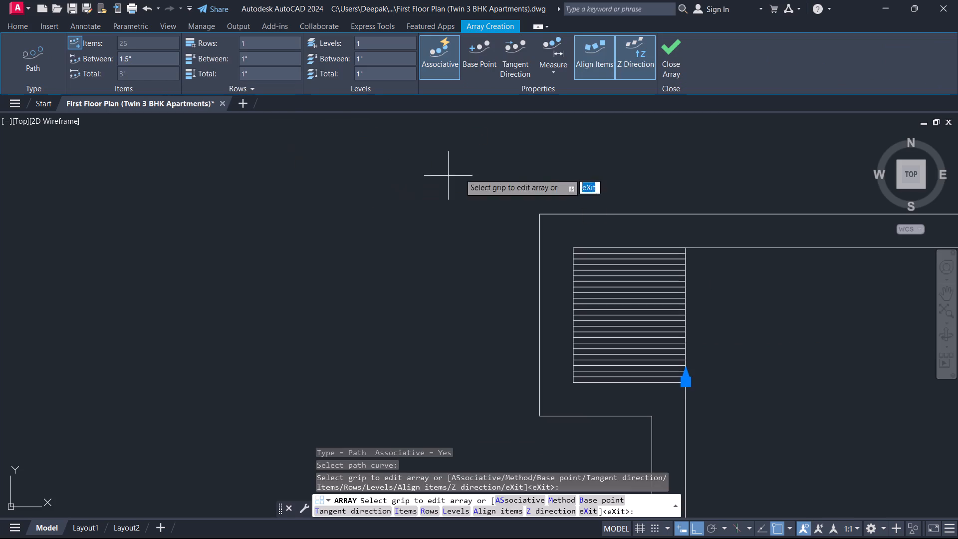
click(671, 56)
key(Escape)
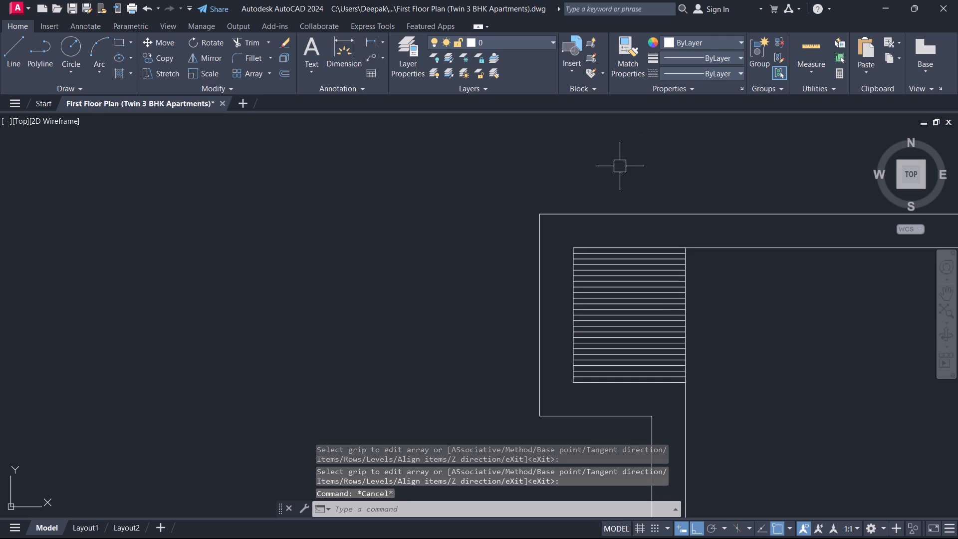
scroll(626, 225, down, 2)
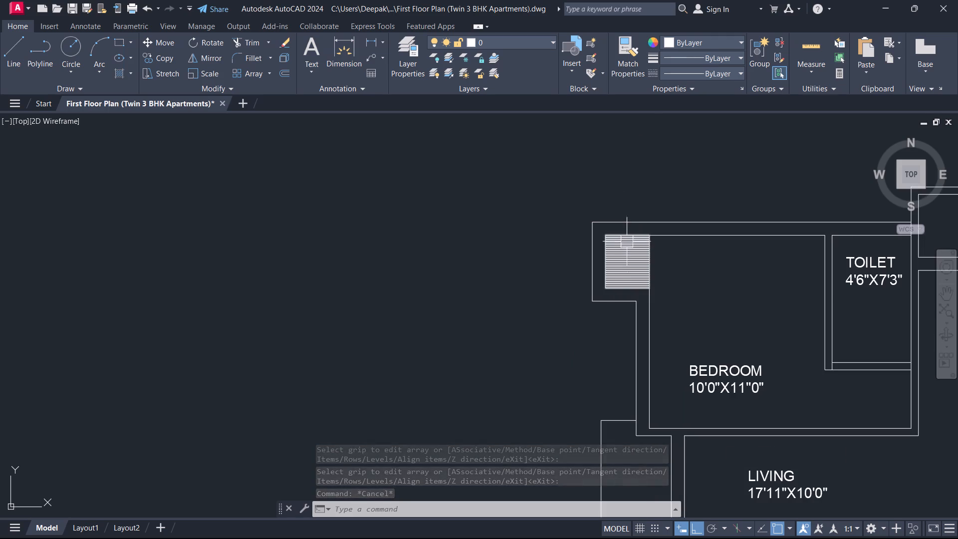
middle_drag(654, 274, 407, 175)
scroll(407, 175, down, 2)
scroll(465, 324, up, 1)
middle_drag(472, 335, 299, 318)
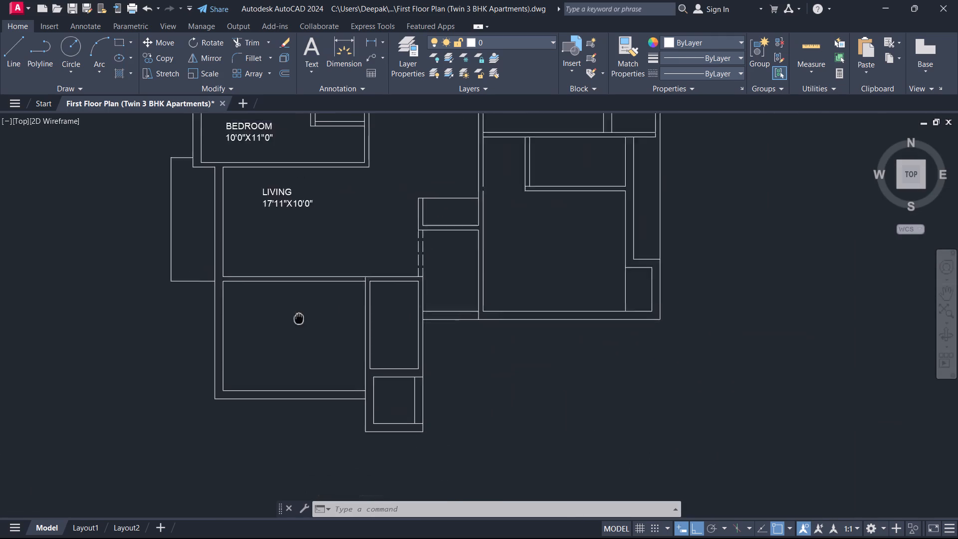
Create a path array of the lower-right niche's top line along its vertical closing line, with 1.5" spacing between items.
middle_drag(299, 318, 285, 328)
scroll(587, 291, up, 3)
drag(625, 296, 617, 296)
click(600, 294)
key(Escape)
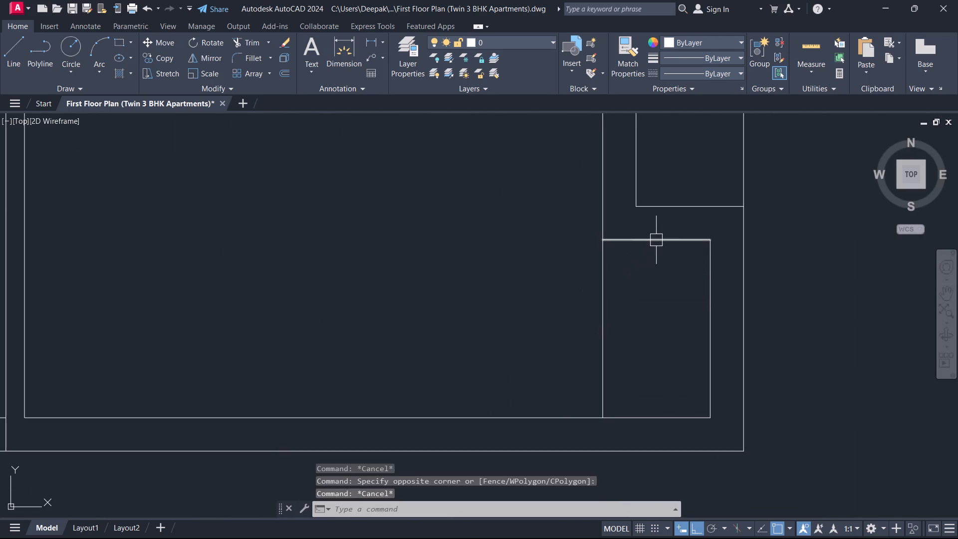
click(656, 240)
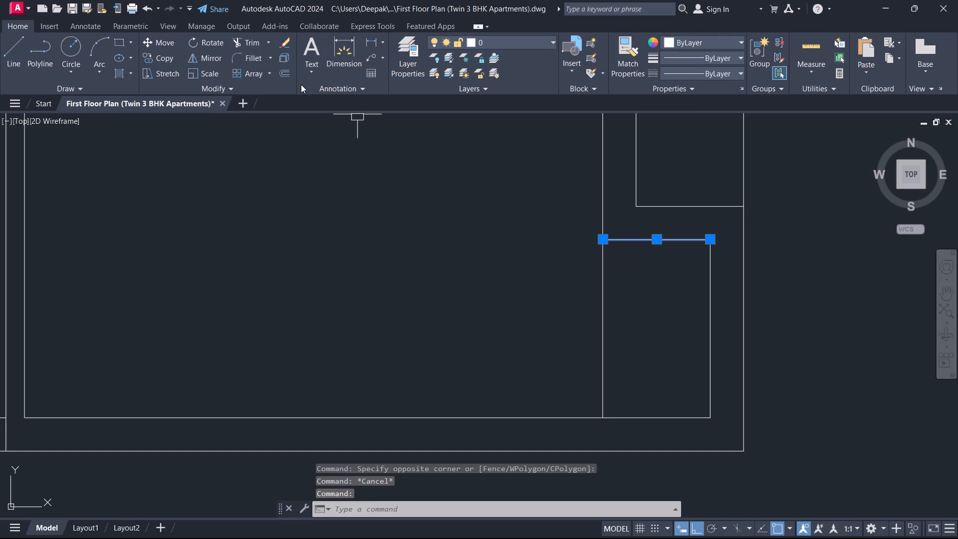
key(a)
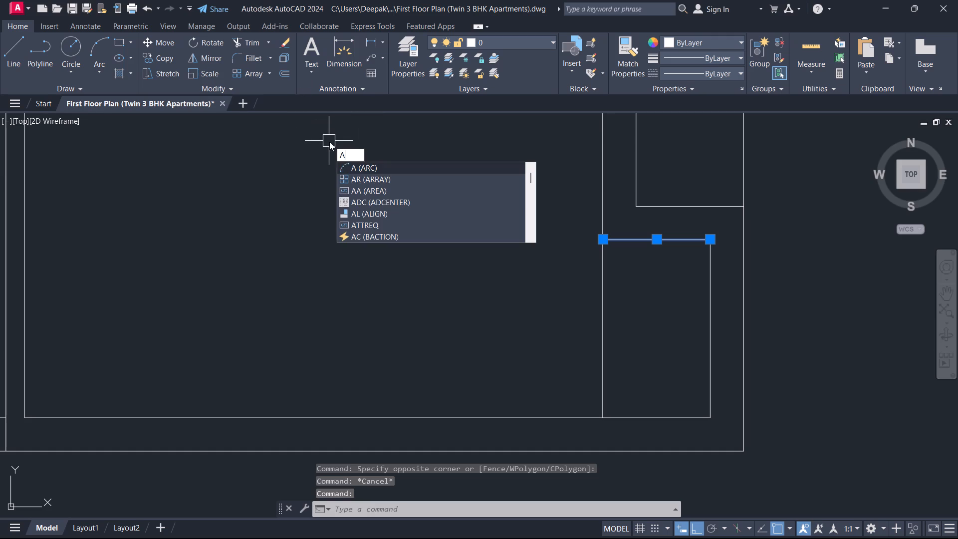
key(r)
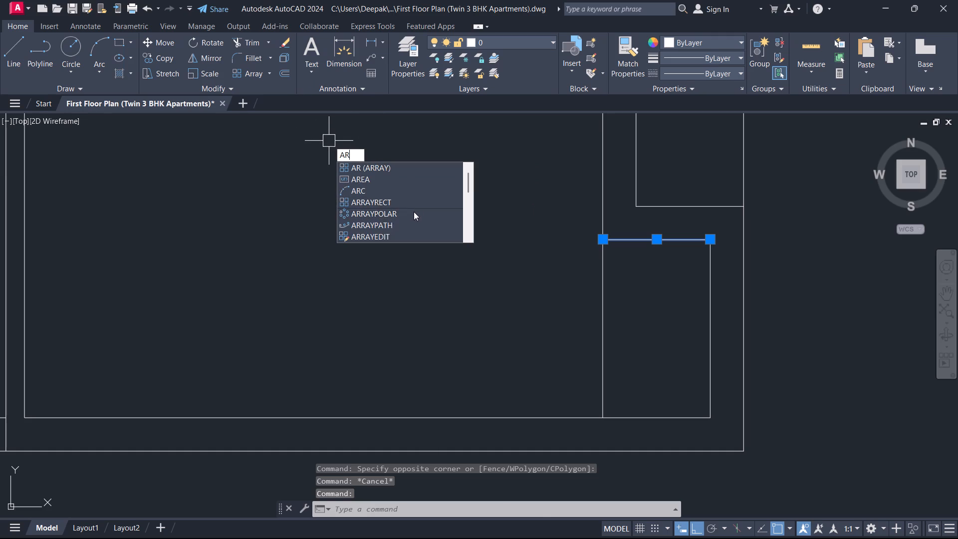
key(space)
drag(428, 242, 400, 198)
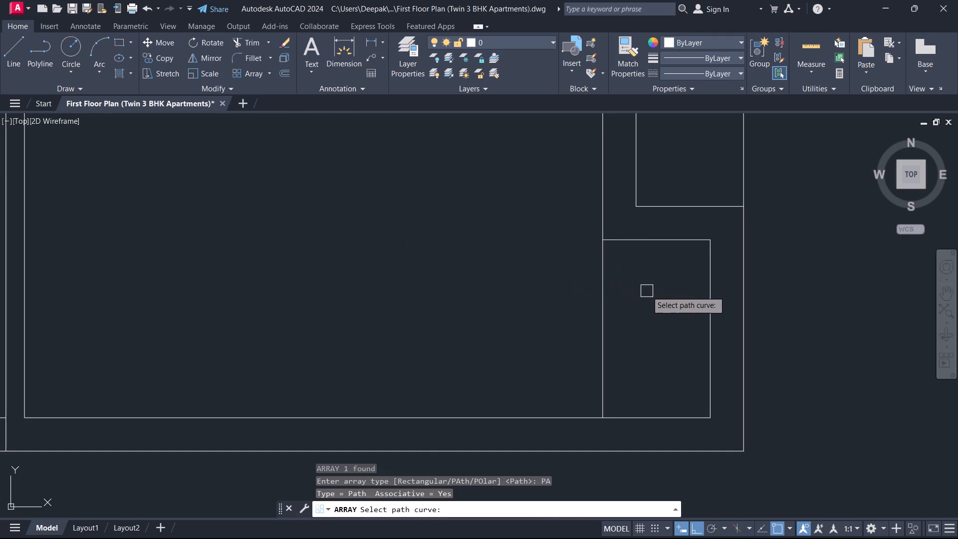
click(602, 303)
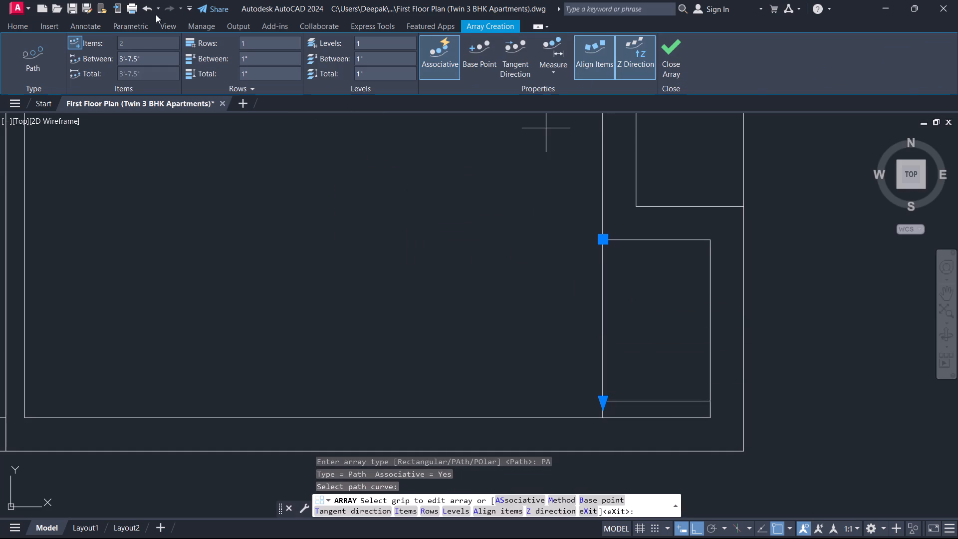
click(146, 57)
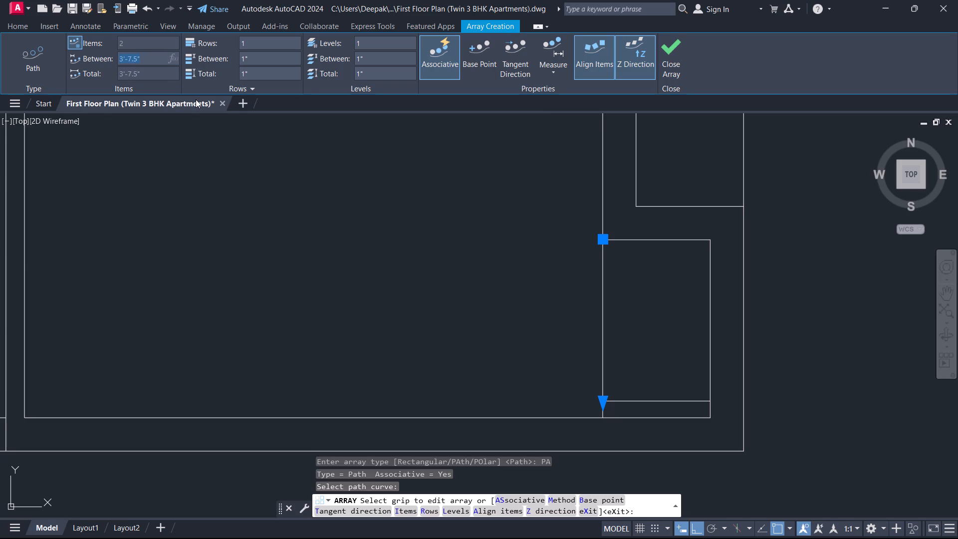
text(1.5)
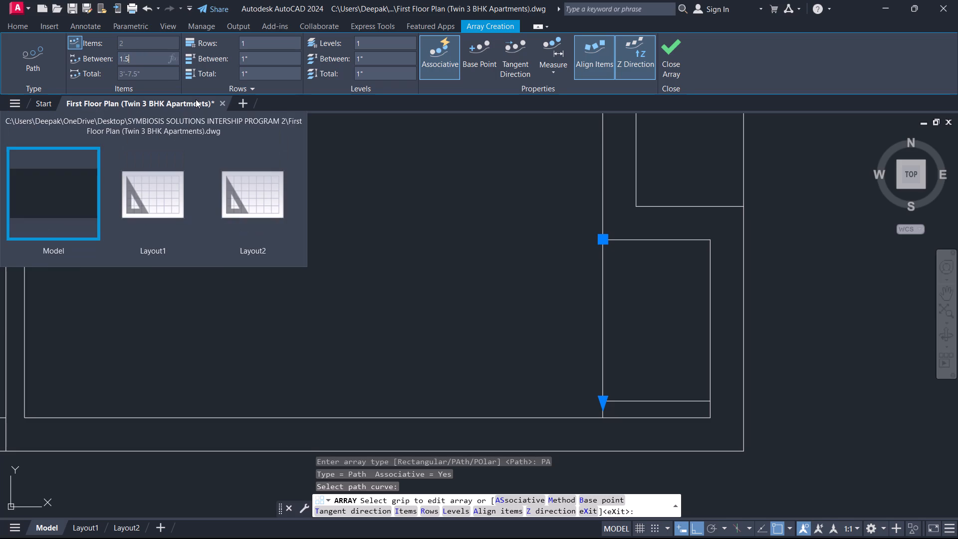
key(Return)
key(Escape)
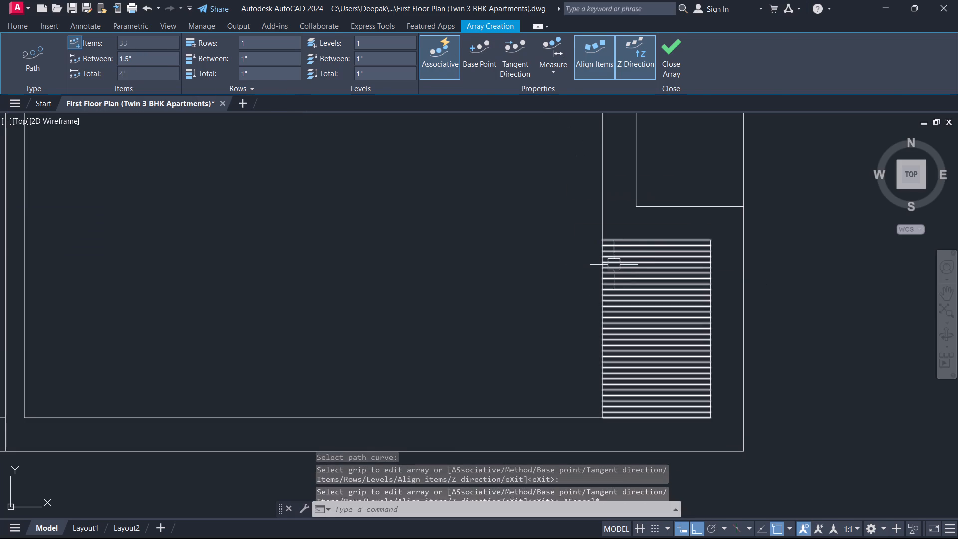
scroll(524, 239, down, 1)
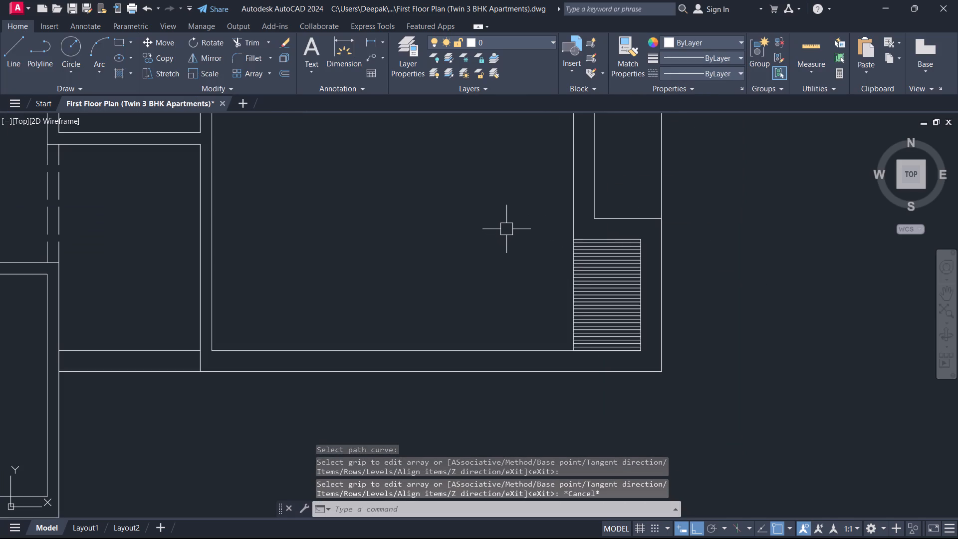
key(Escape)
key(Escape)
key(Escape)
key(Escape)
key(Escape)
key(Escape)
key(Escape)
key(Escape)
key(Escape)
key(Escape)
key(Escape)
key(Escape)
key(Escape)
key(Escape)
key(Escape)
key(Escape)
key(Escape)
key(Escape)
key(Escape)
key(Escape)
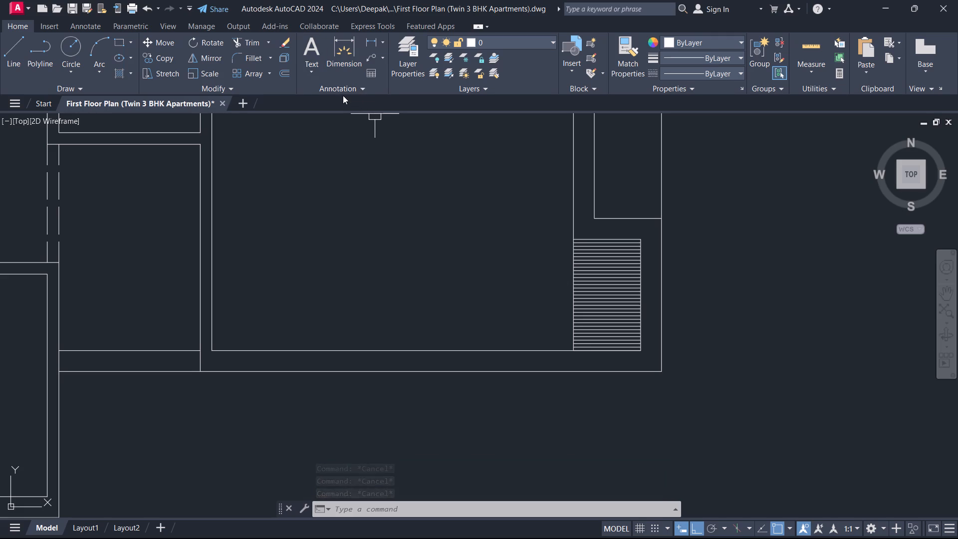
Extend the labelled bedroom's bottom inner wall line to the outer line of its right wall.
scroll(499, 273, down, 2)
middle_drag(499, 273, 690, 333)
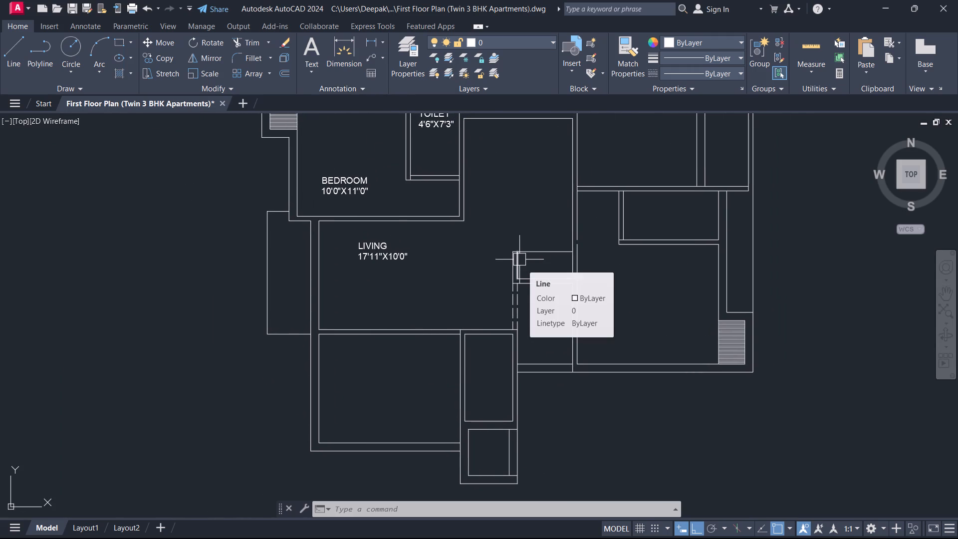
middle_drag(426, 282, 615, 344)
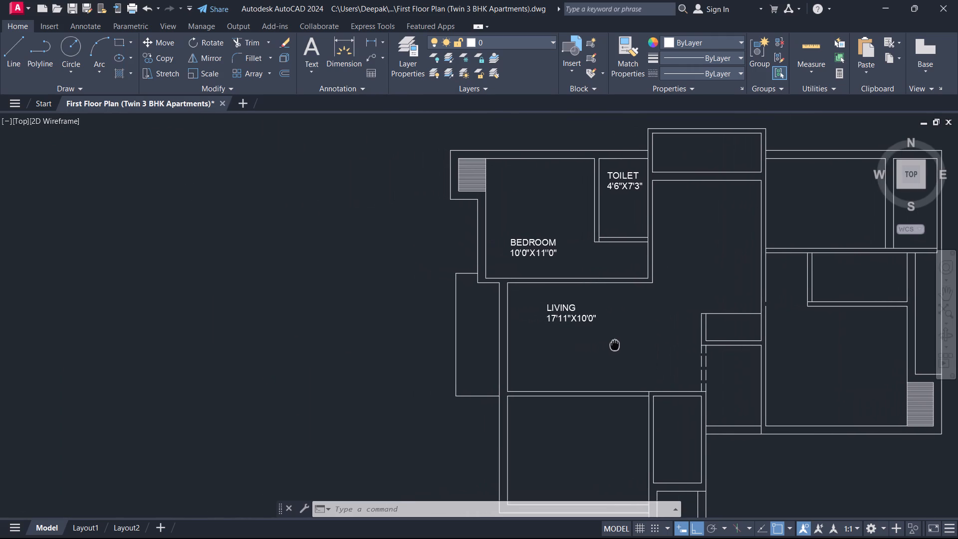
middle_drag(615, 344, 523, 349)
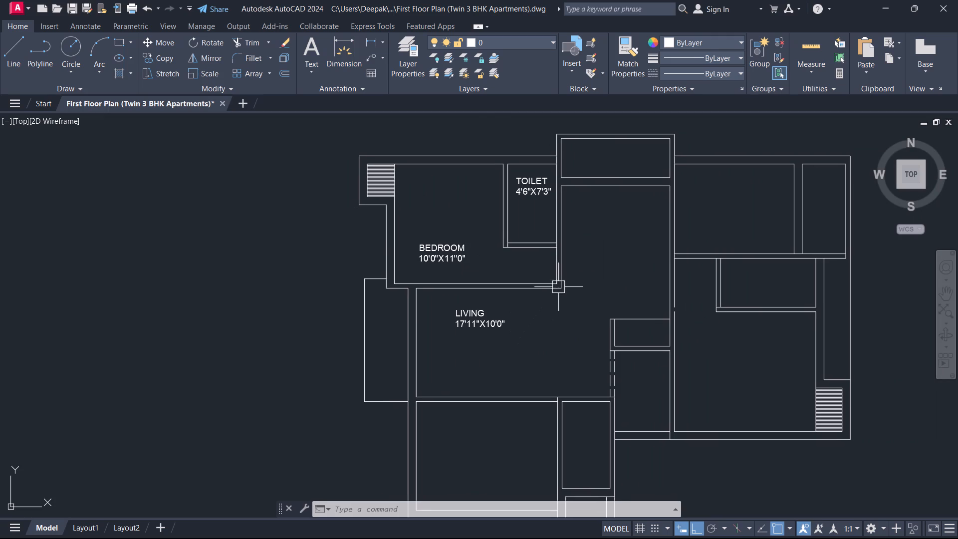
scroll(558, 281, up, 2)
text(EX)
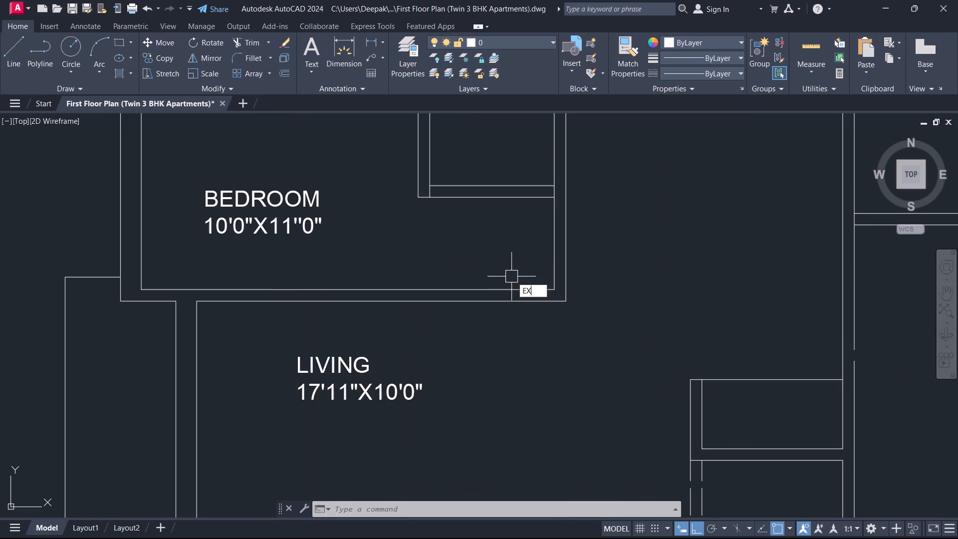
key(space)
click(510, 285)
key(Escape)
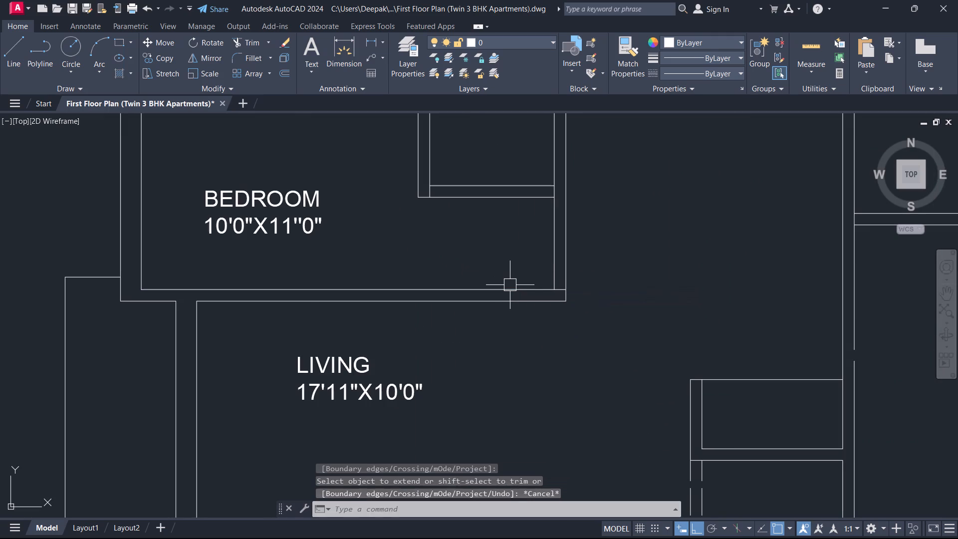
Offset the bedroom's bottom inner line 4" upward and trim its part inside the room, keeping the short piece across the right wall.
text(O)
key(space)
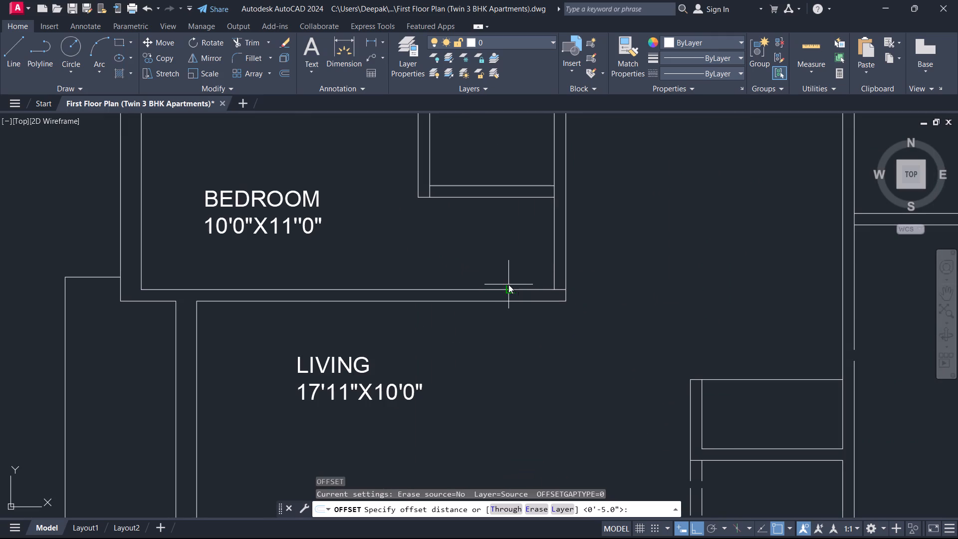
key(4)
key(Return)
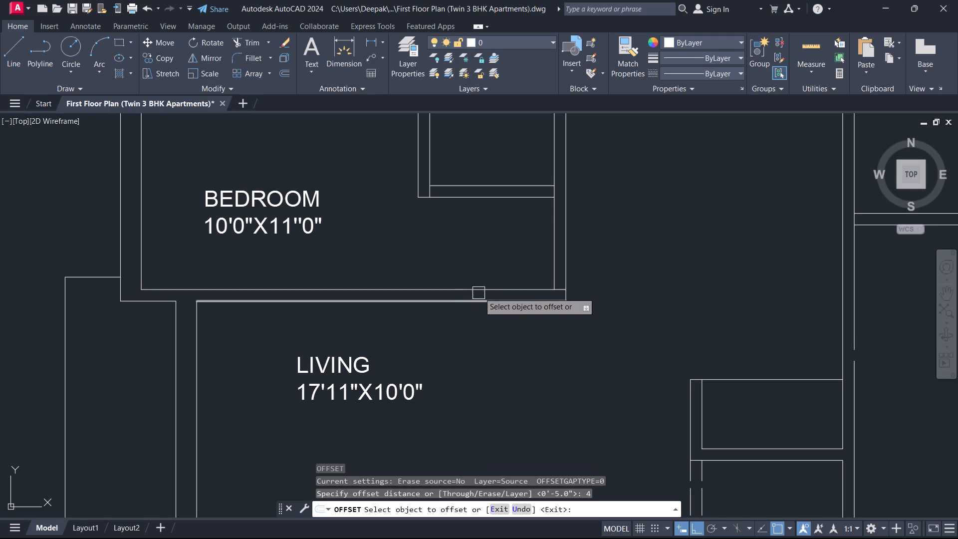
click(482, 284)
click(488, 235)
key(Escape)
text(TR)
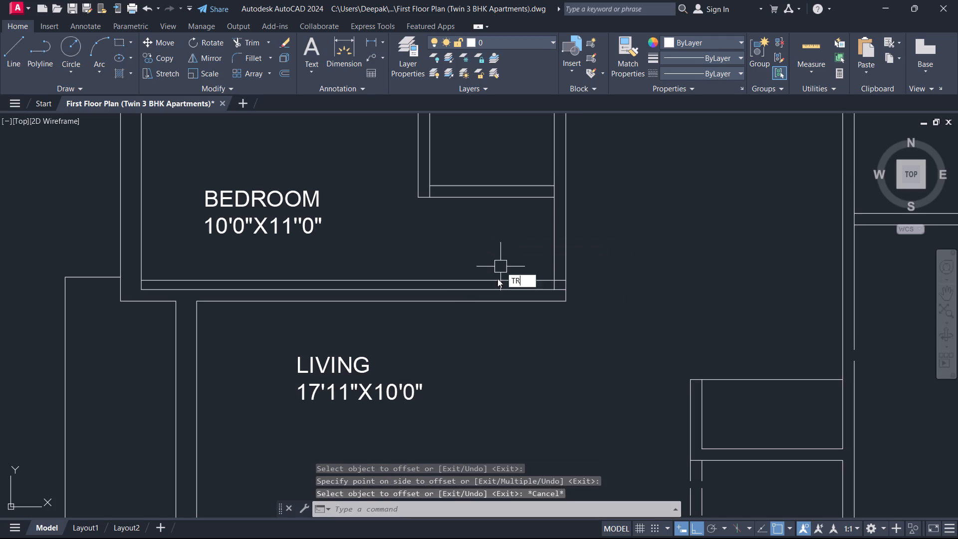
key(space)
click(496, 278)
key(Escape)
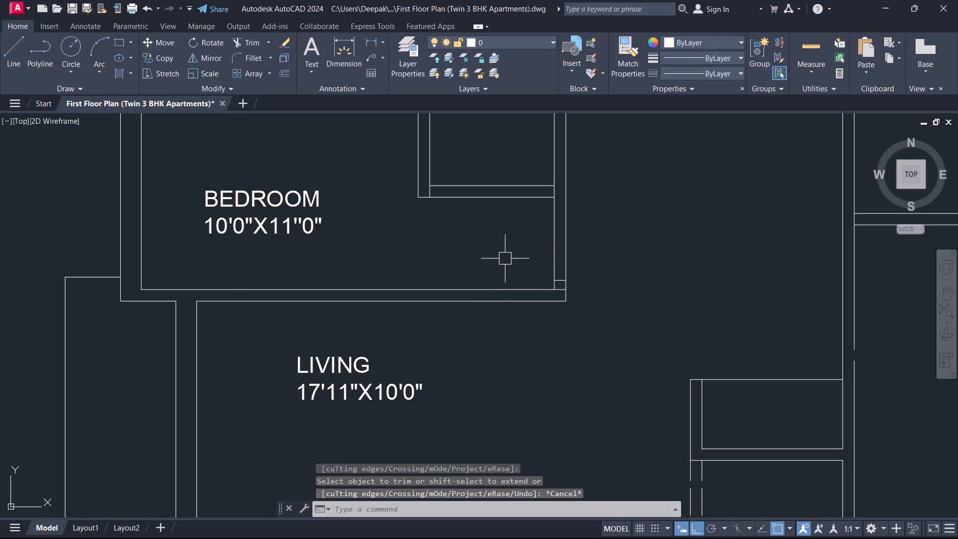
Offset the short jamb line across the bedroom's right wall 3' upward to mark the door opening.
text(O)
key(space)
text(3')
key(Return)
scroll(557, 284, up, 2)
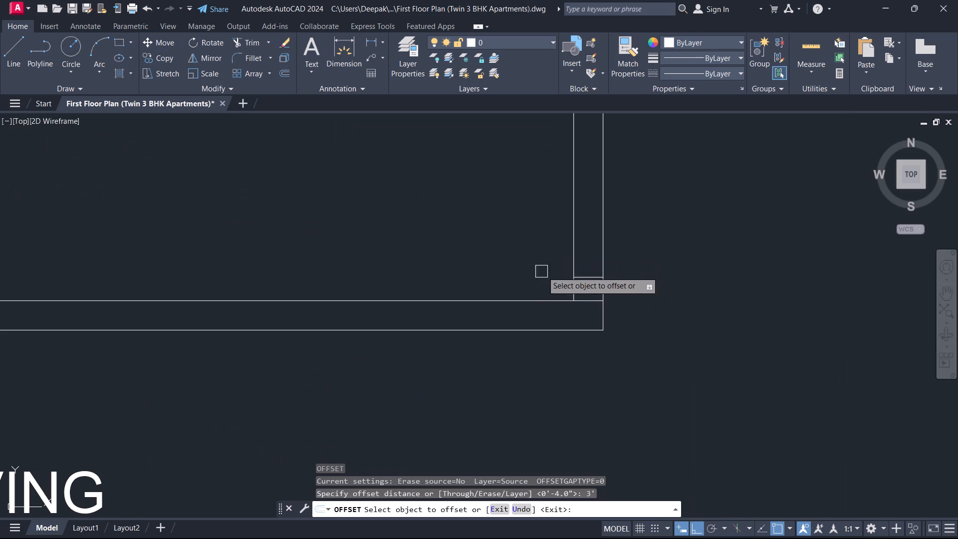
click(587, 275)
click(579, 226)
scroll(543, 210, down, 1)
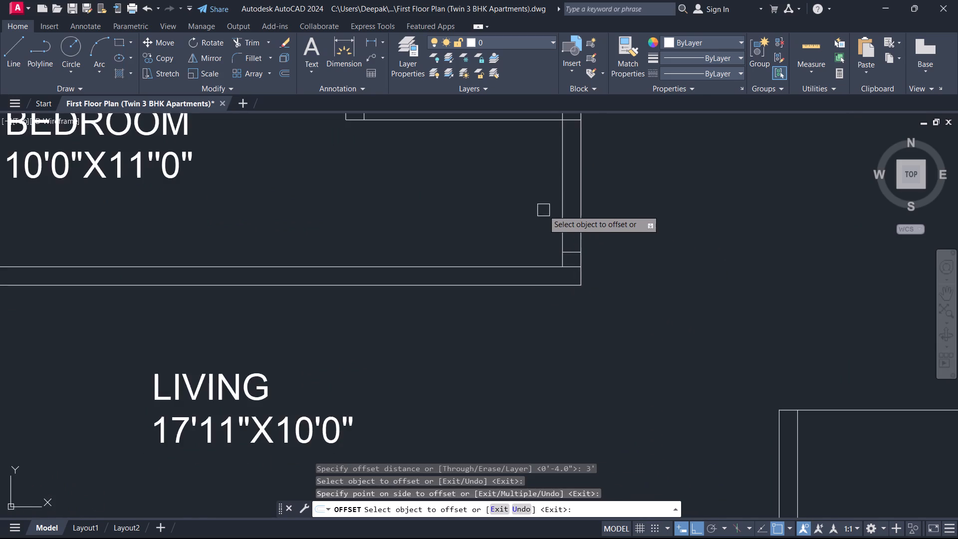
scroll(543, 210, down, 1)
middle_drag(543, 210, 551, 278)
scroll(551, 273, up, 2)
key(Escape)
scroll(570, 201, up, 1)
middle_drag(570, 201, 560, 295)
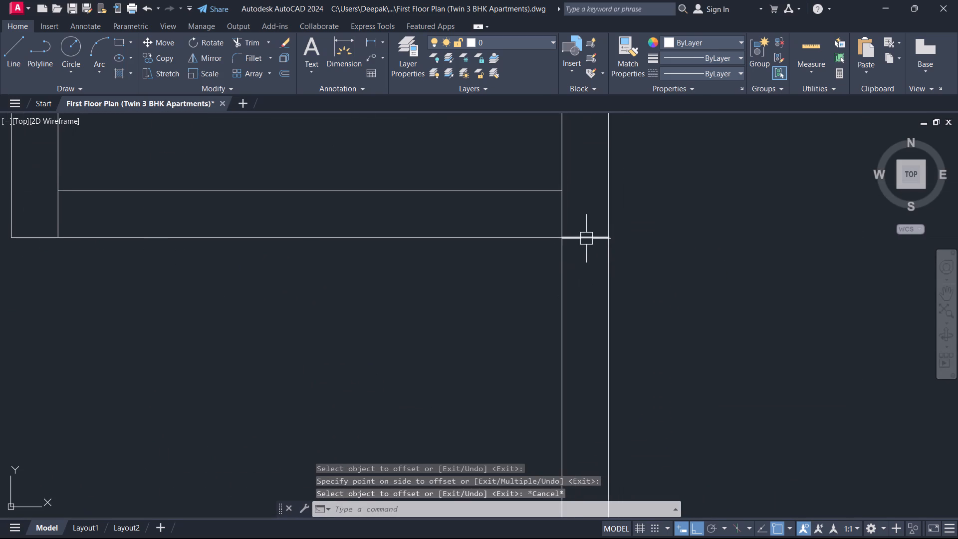
click(586, 239)
key(Escape)
scroll(561, 251, up, 4)
scroll(543, 240, down, 1)
scroll(543, 240, up, 1)
scroll(543, 240, down, 1)
scroll(543, 240, up, 1)
scroll(543, 240, down, 2)
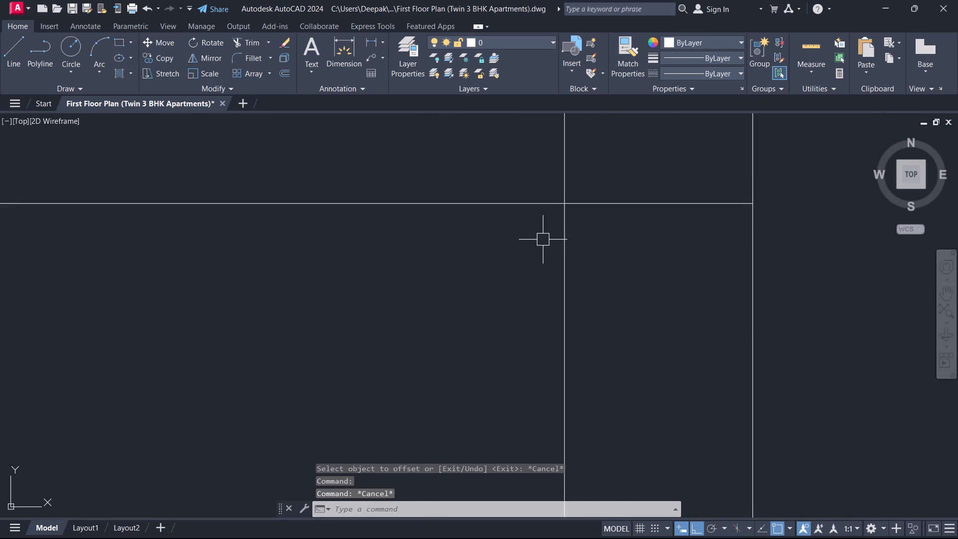
scroll(525, 325, down, 5)
middle_drag(507, 356, 558, 204)
Measure the gap between the bedroom's bottom inner line and the toilet's bottom outer wall line.
key(d)
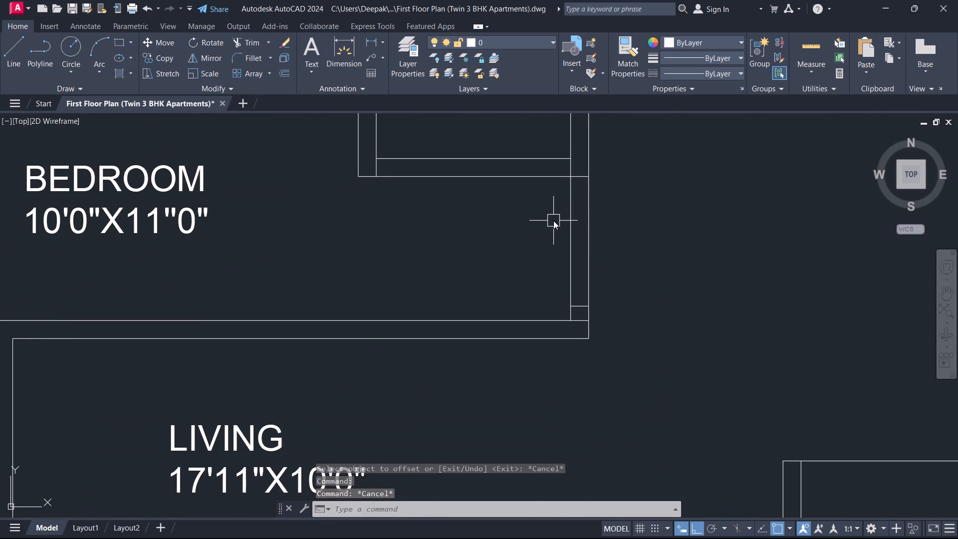
key(i)
key(space)
drag(516, 318, 518, 303)
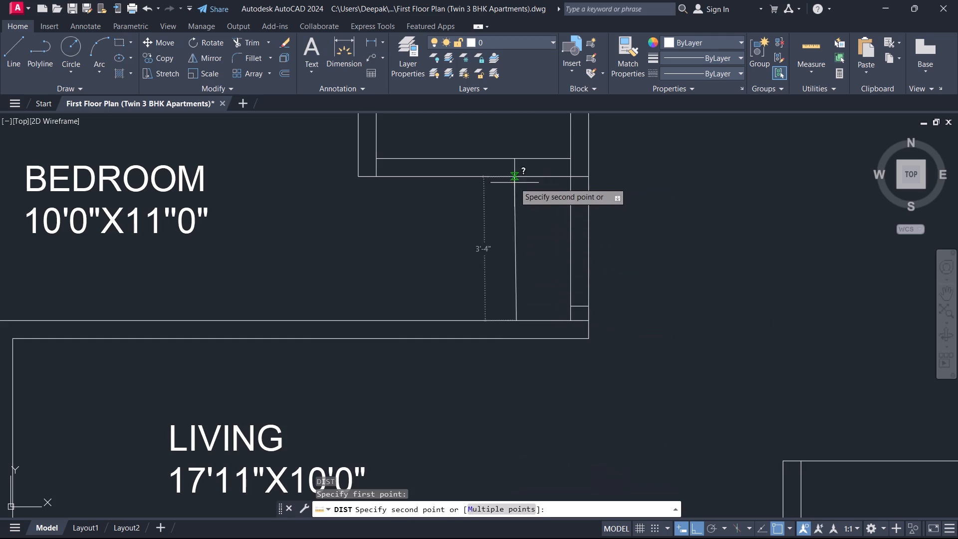
key(Escape)
Trim both lines of the bedroom's right wall between the two jamb lines to open the doorway below the toilet.
text(TR)
key(space)
click(644, 250)
click(421, 253)
scroll(554, 186, down, 1)
scroll(555, 183, up, 1)
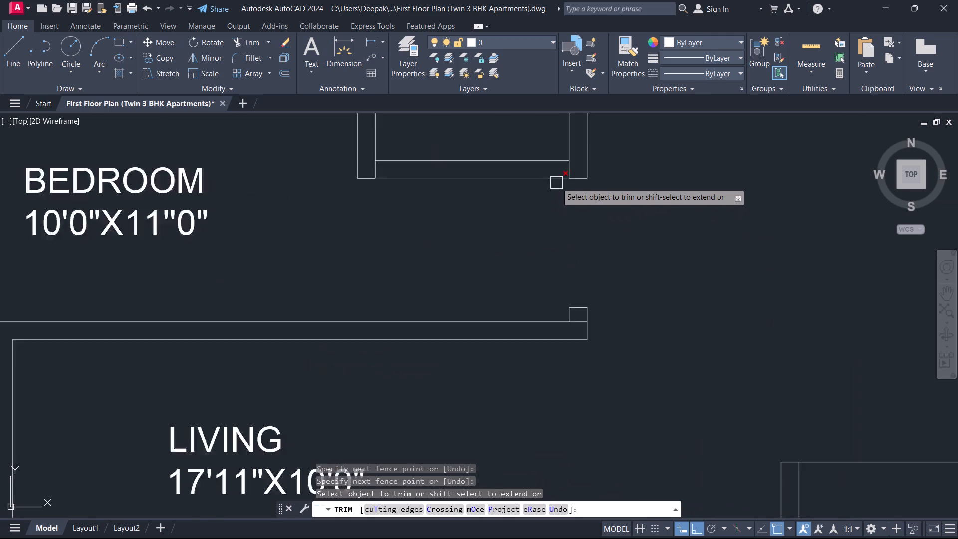
Trim the short line capping the wall end under the toilet and extend the toilet's bottom outer line in its place.
scroll(556, 183, up, 1)
click(589, 171)
key(Escape)
text(EX)
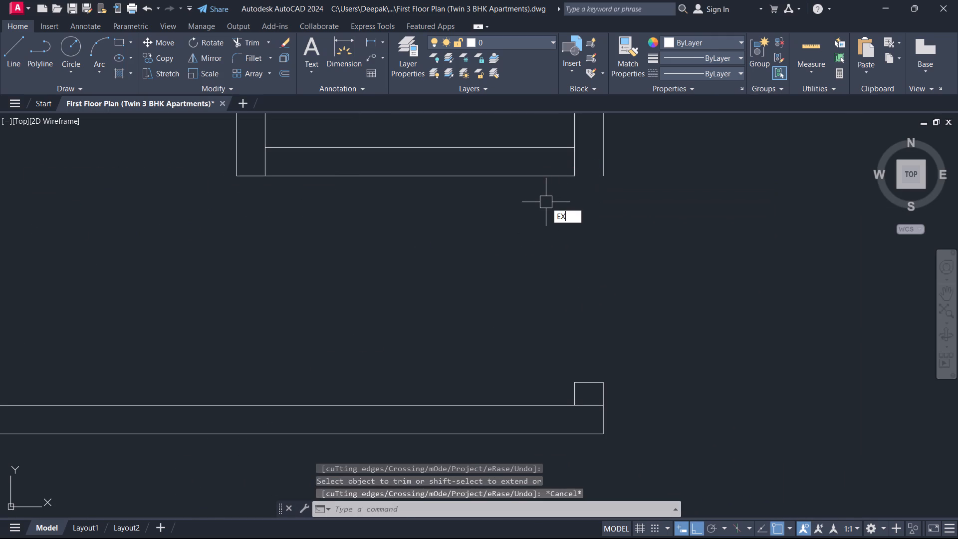
key(space)
click(474, 203)
click(543, 161)
key(Escape)
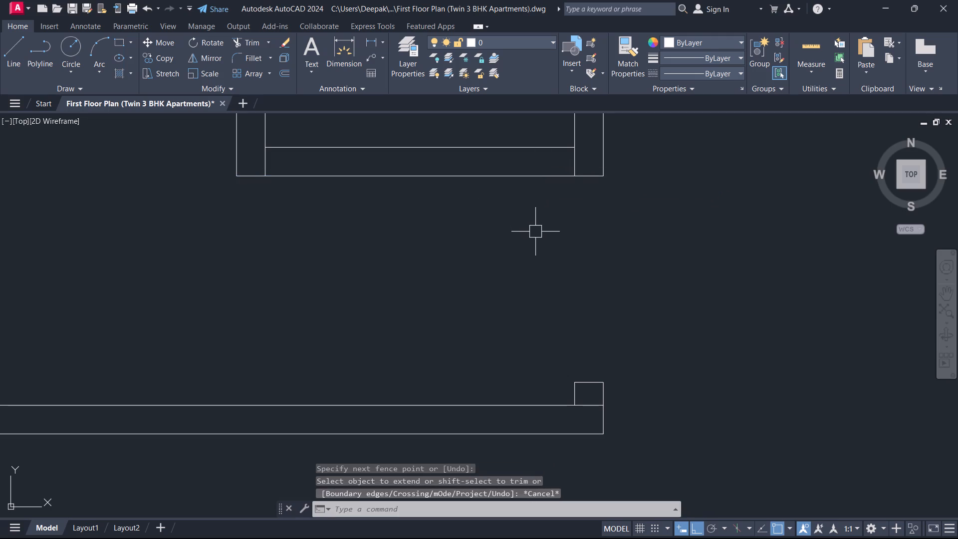
Trim the bedroom's bottom inner line where it crosses the base of the 4" door jamb.
middle_drag(567, 287, 591, 154)
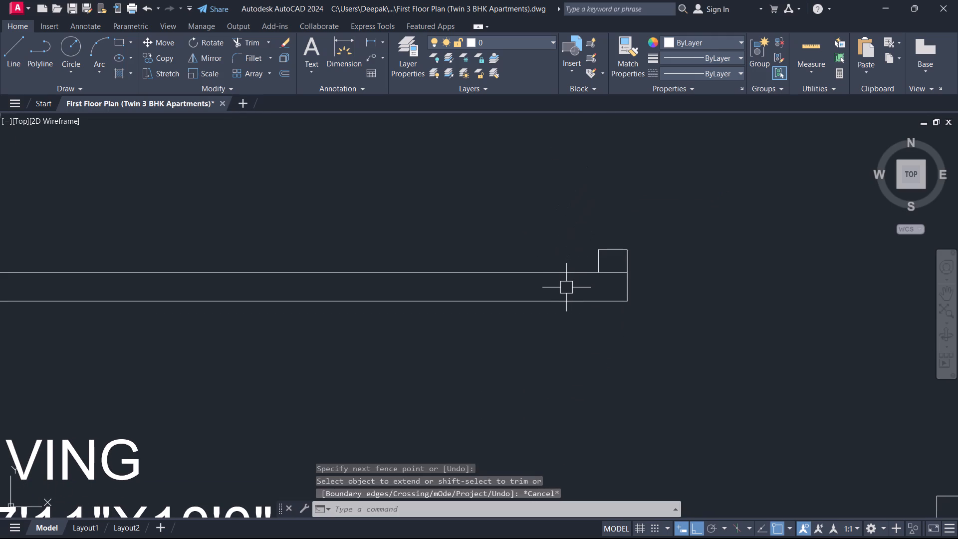
text(TR)
key(space)
scroll(594, 280, down, 1)
scroll(594, 280, up, 2)
click(621, 268)
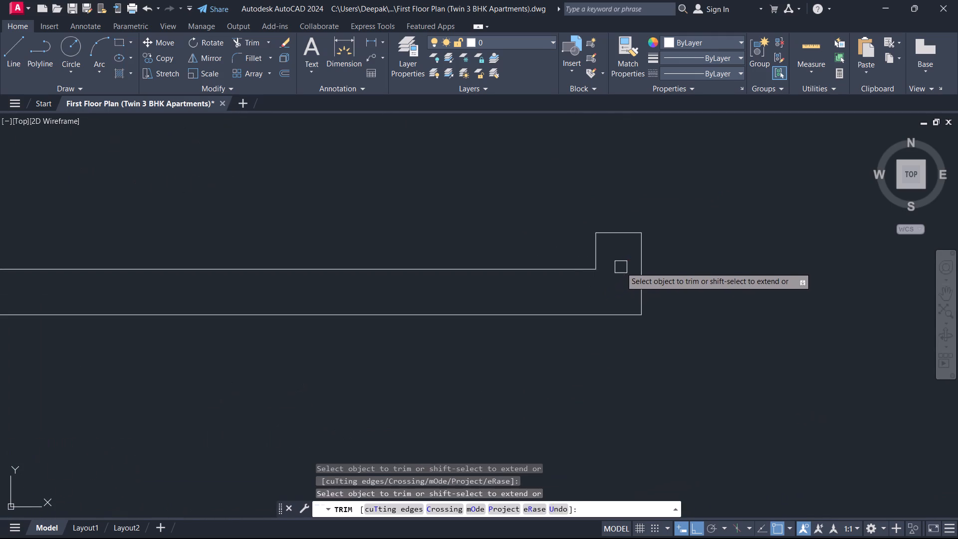
key(Escape)
Draw a 3' horizontal door leaf line from the 4" jamb's upper inner corner into the bedroom.
scroll(532, 206, down, 2)
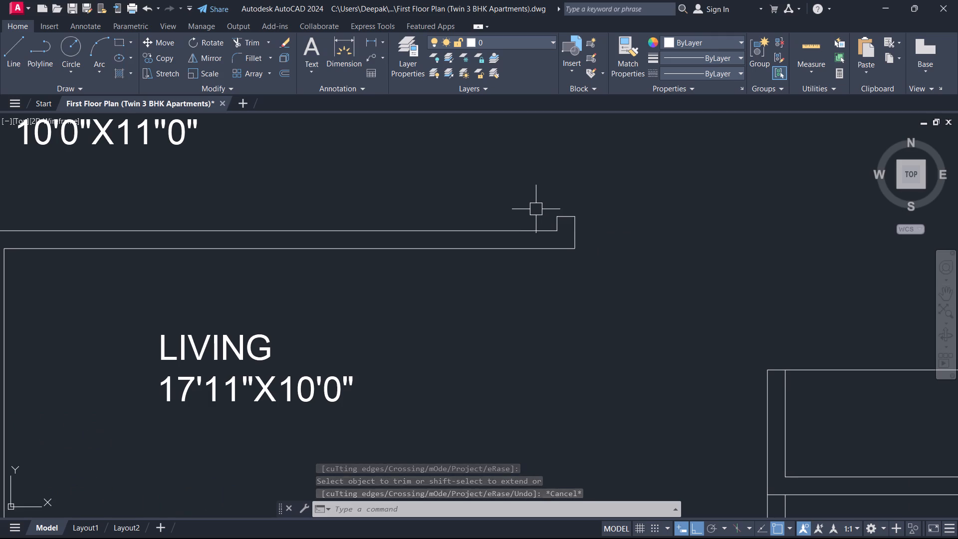
text(L)
key(space)
click(558, 216)
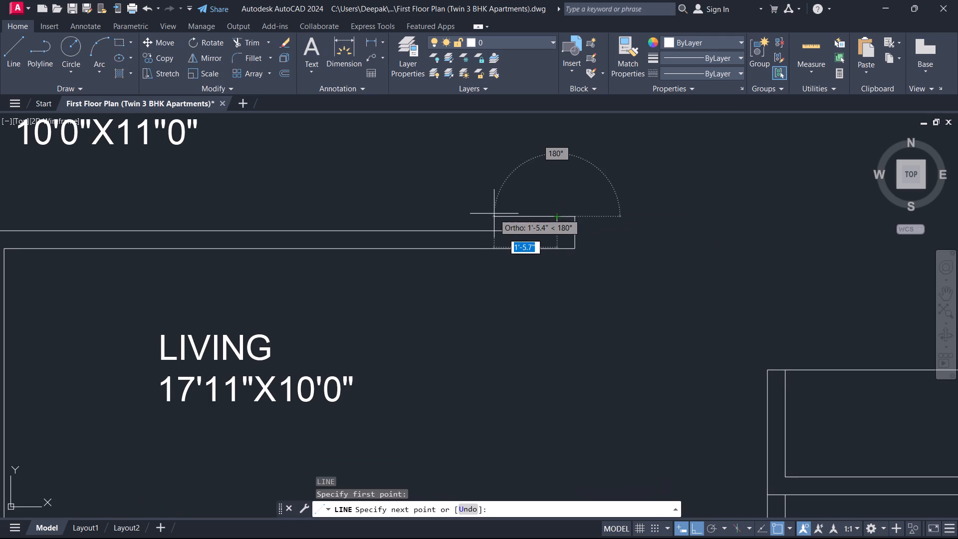
text(3')
key(Return)
key(Escape)
Offset the bedroom's 3' door leaf line 1" upward to give the leaf its thickness.
text(O)
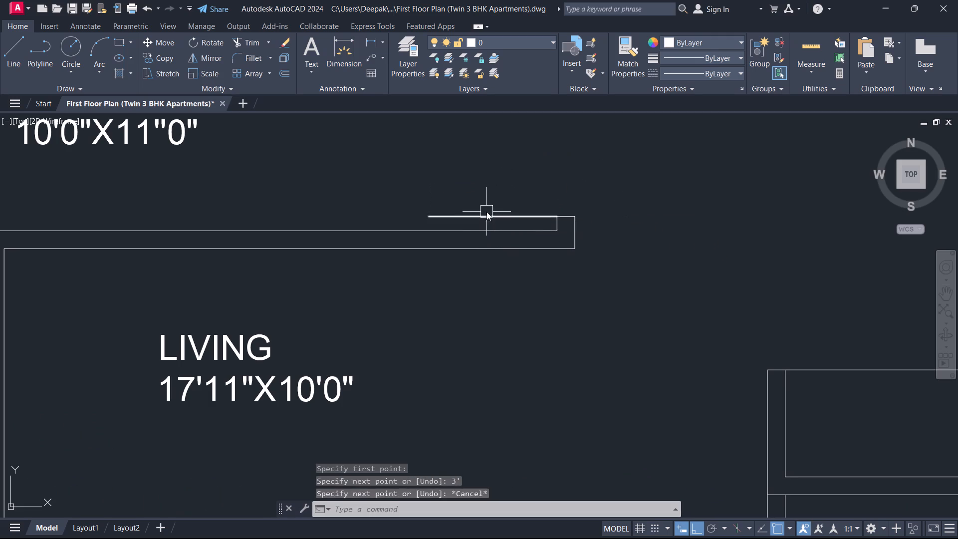
key(space)
key(1)
key(Return)
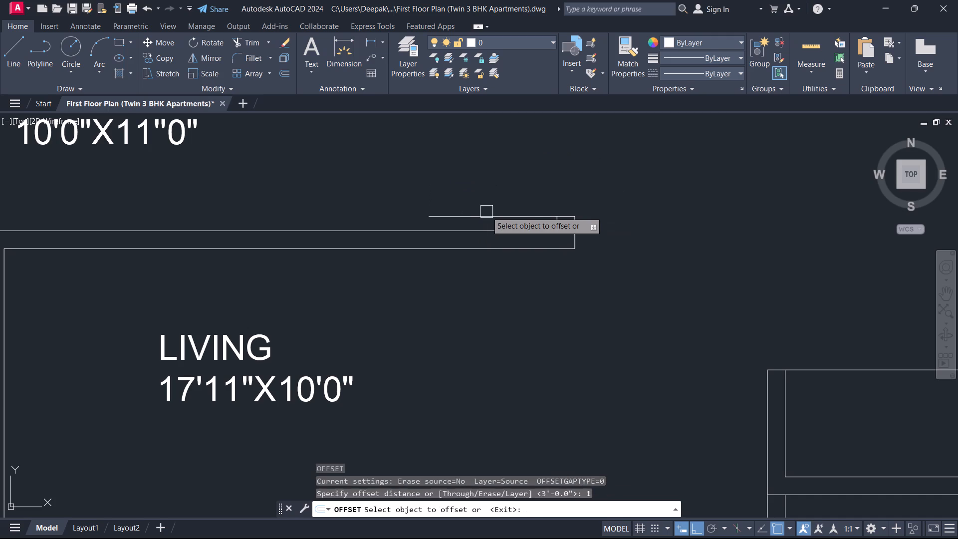
click(485, 214)
click(491, 187)
key(Escape)
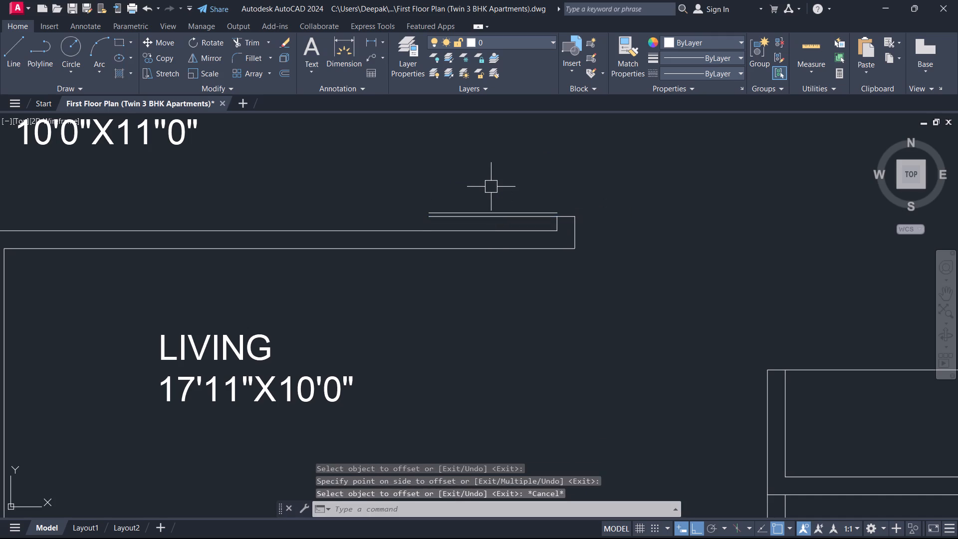
Draw a short vertical line joining the two door leaf lines at the hinge end by the jamb.
text(L)
key(space)
scroll(532, 182, up, 2)
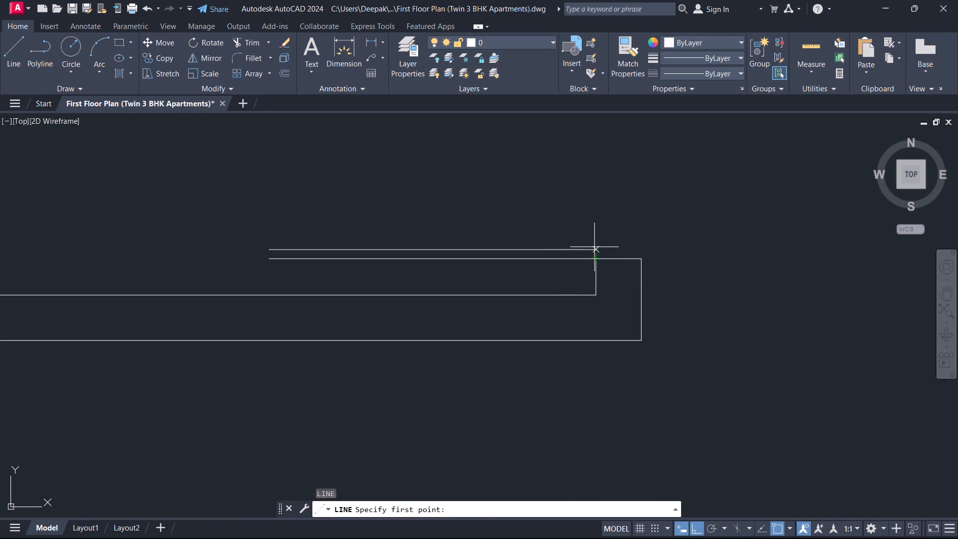
click(594, 247)
click(595, 258)
key(Escape)
click(523, 271)
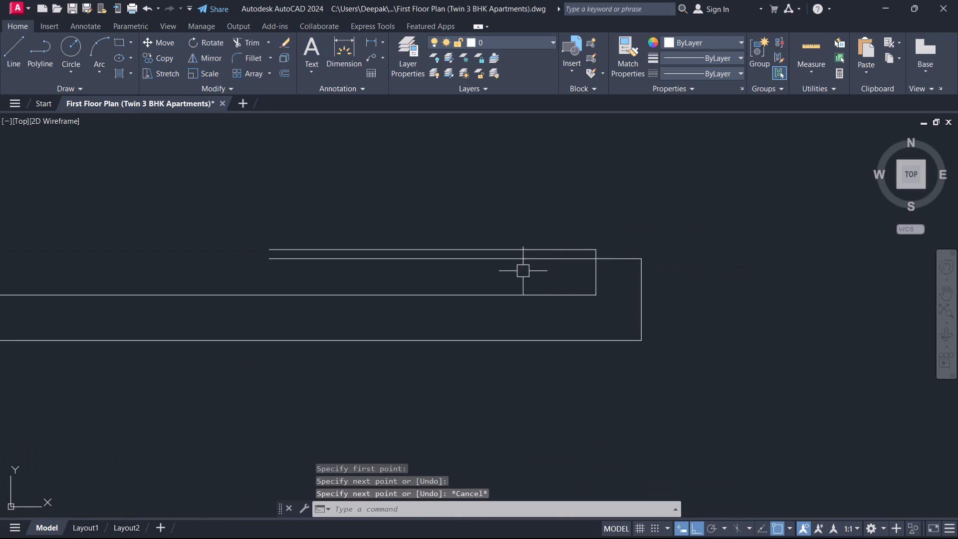
click(472, 227)
key(Escape)
Draw the bedroom door's swing arc by start, center and end, from the toilet's bottom wall line around the hinge corner to the leaf's free end.
scroll(528, 207, down, 3)
middle_drag(528, 207, 492, 283)
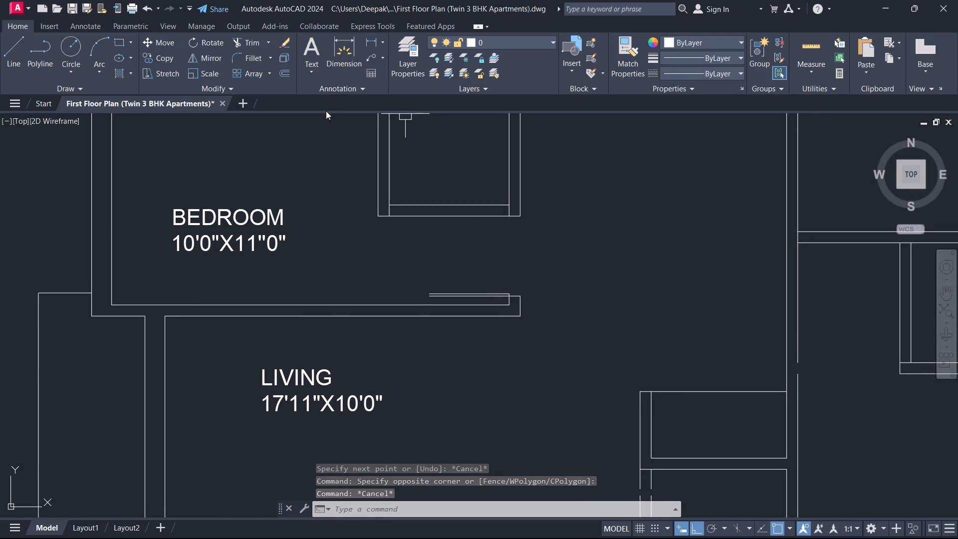
click(100, 62)
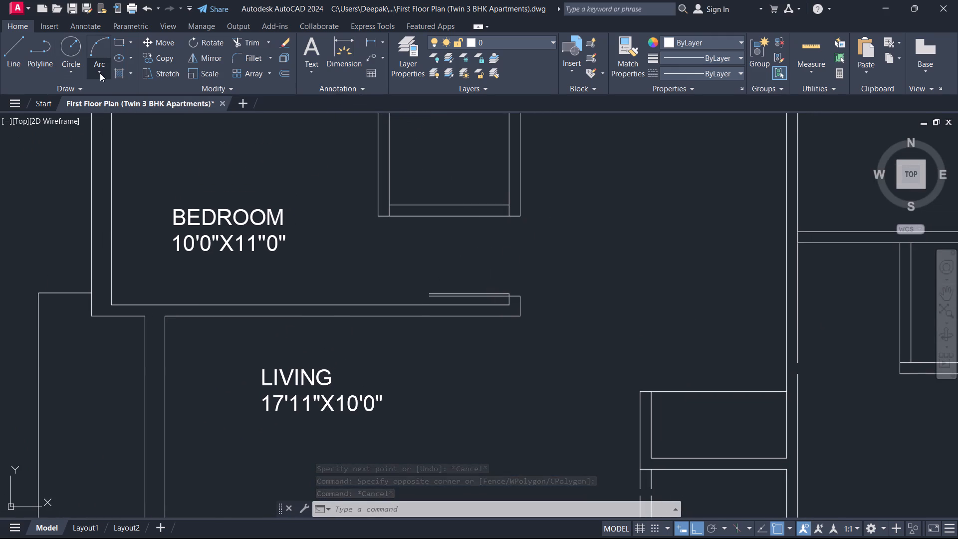
click(119, 119)
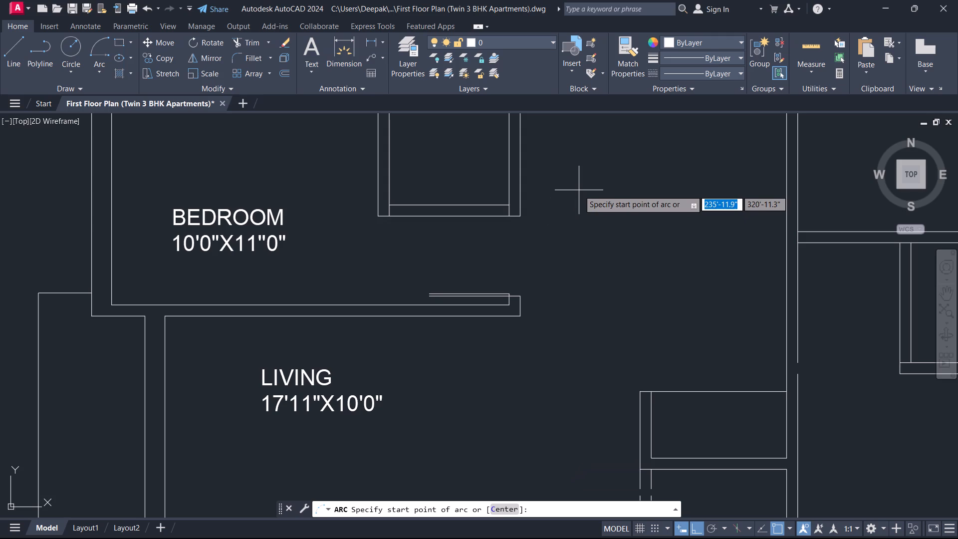
click(510, 218)
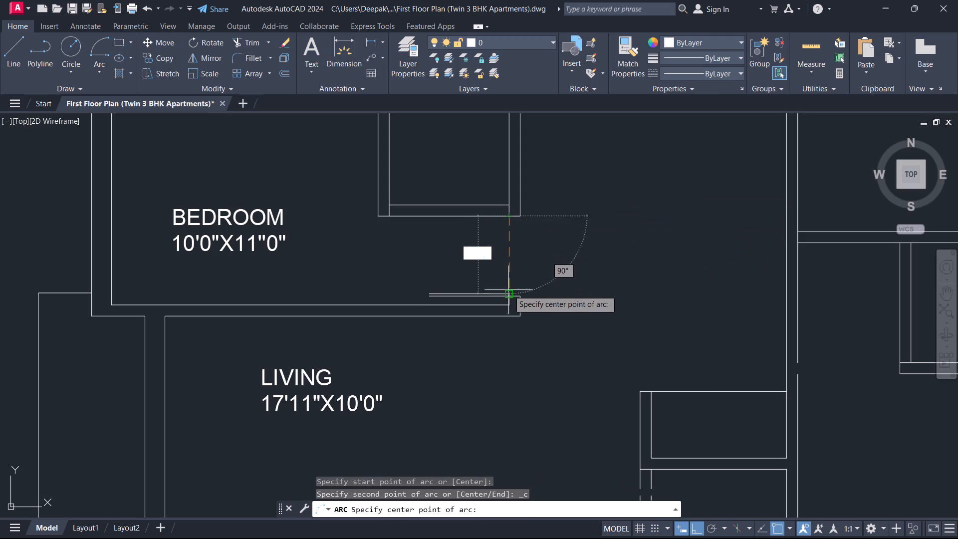
scroll(510, 292, up, 4)
click(499, 312)
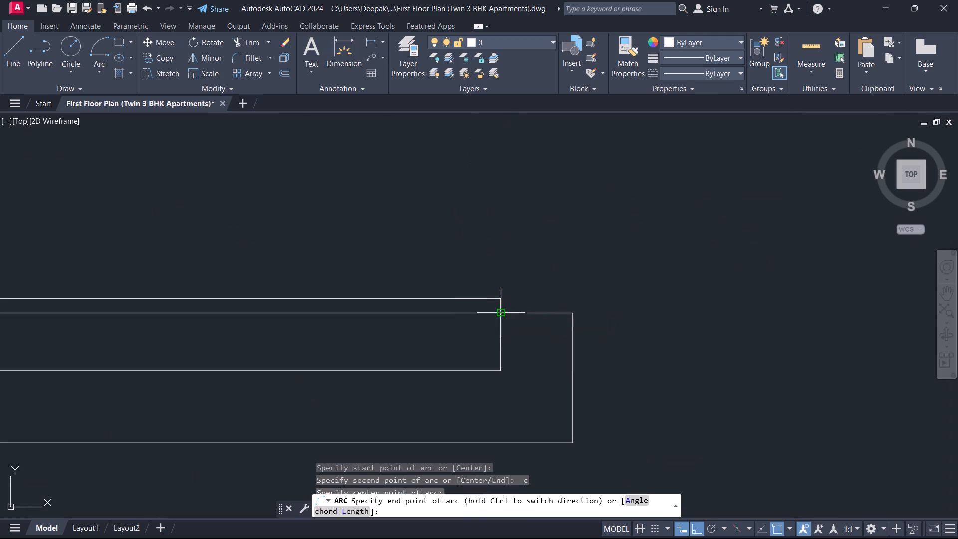
scroll(339, 256, down, 3)
middle_drag(339, 256, 475, 256)
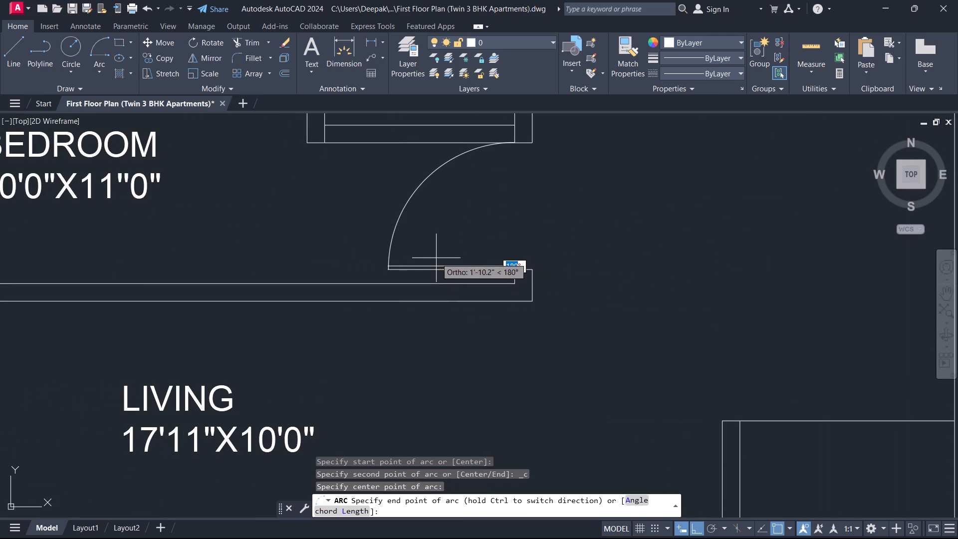
click(436, 258)
Trim the tiny overhang of the door leaf's upper line beyond the swing arc.
scroll(359, 280, up, 4)
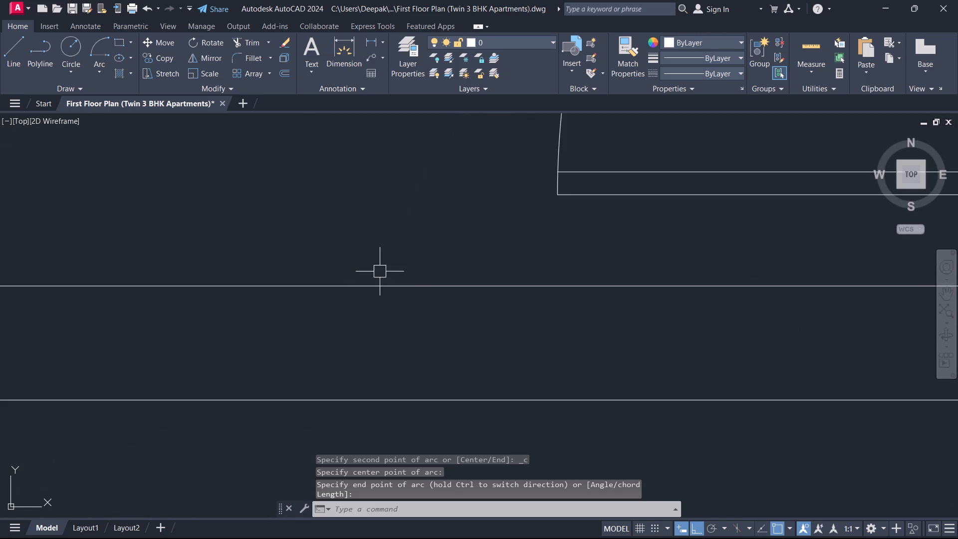
scroll(547, 156, up, 2)
middle_drag(545, 161, 460, 228)
key(Escape)
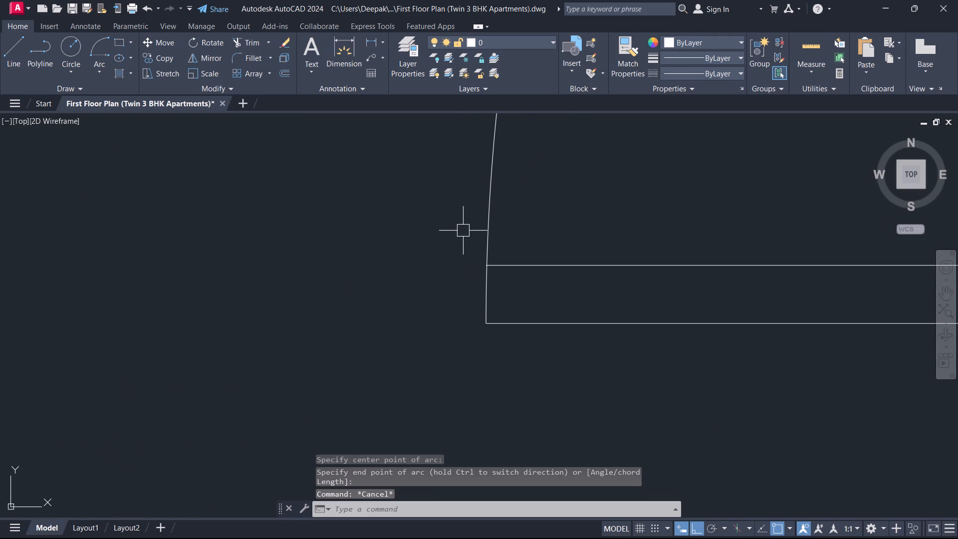
scroll(467, 233, up, 2)
scroll(494, 318, up, 4)
scroll(597, 285, up, 3)
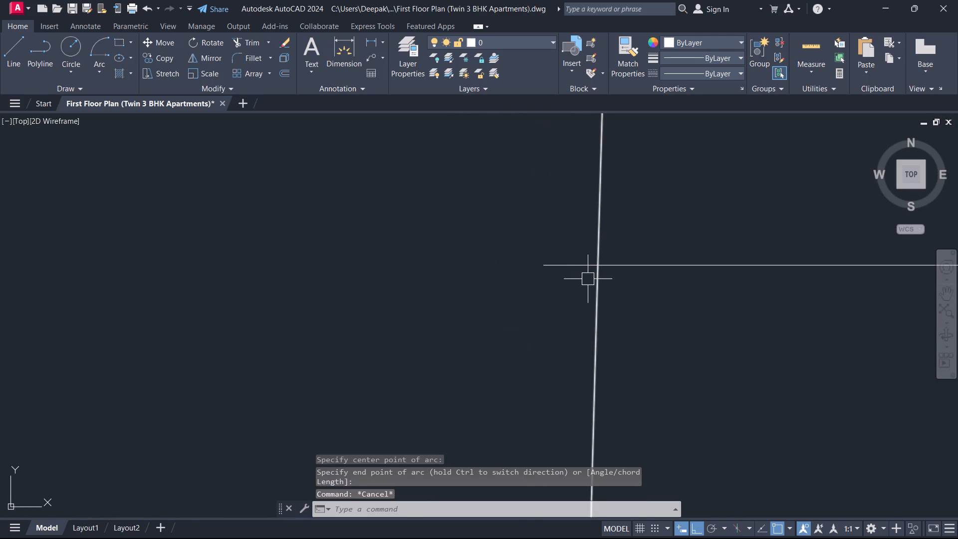
text(TR)
key(space)
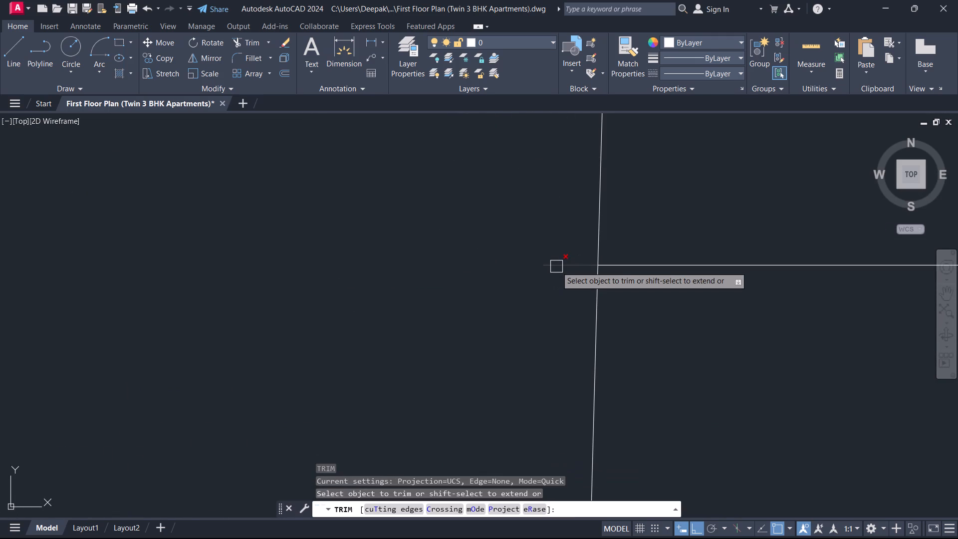
click(556, 265)
key(Escape)
Offset the toilet's left inner wall line 2" into the toilet for a door jamb.
scroll(536, 245, down, 3)
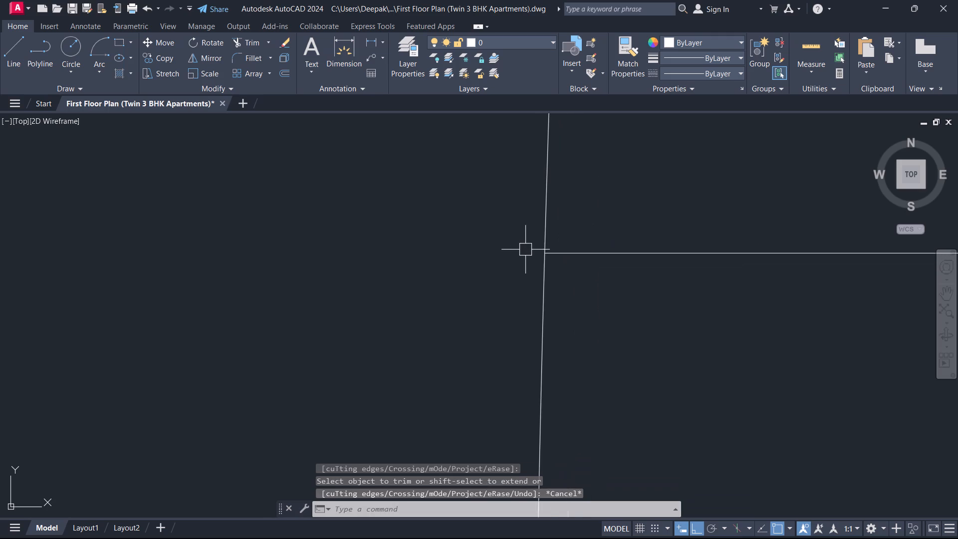
scroll(525, 250, down, 2)
scroll(600, 202, down, 2)
scroll(600, 202, up, 1)
scroll(600, 202, down, 1)
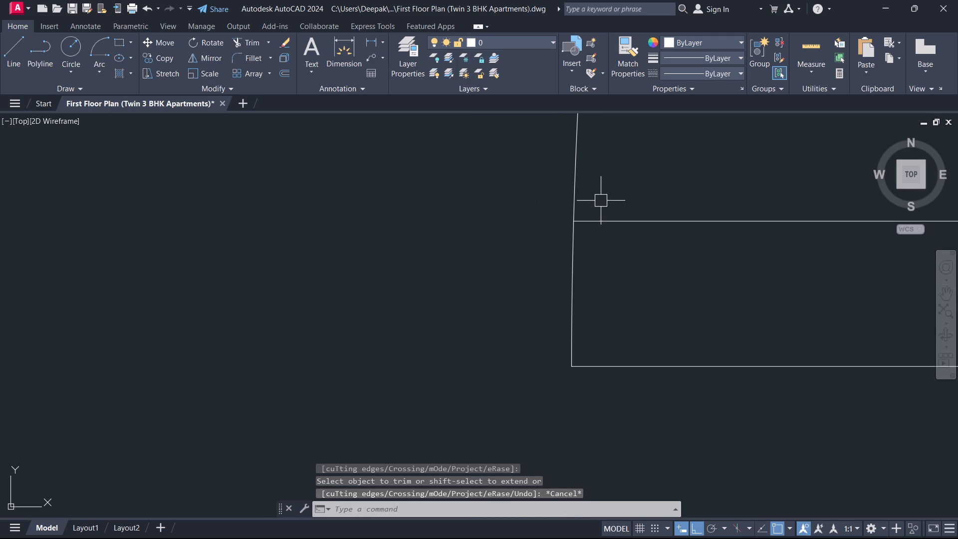
scroll(602, 199, down, 5)
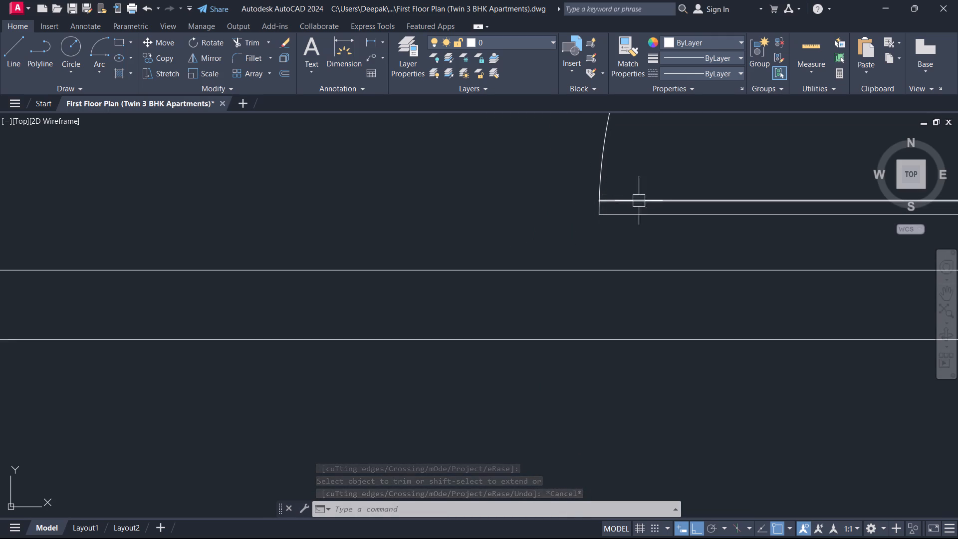
scroll(683, 192, down, 3)
middle_drag(707, 186, 503, 222)
middle_drag(544, 210, 545, 222)
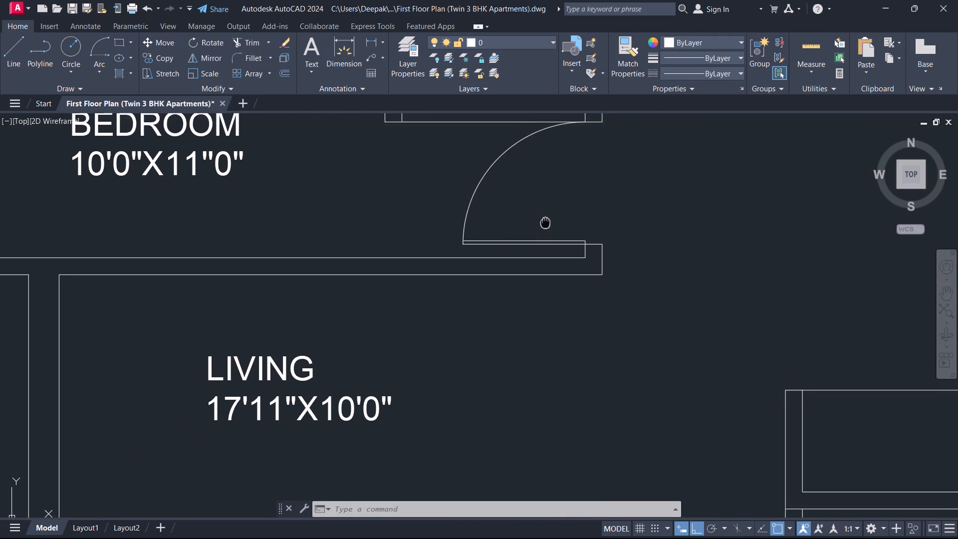
middle_drag(545, 222, 540, 246)
scroll(543, 237, down, 1)
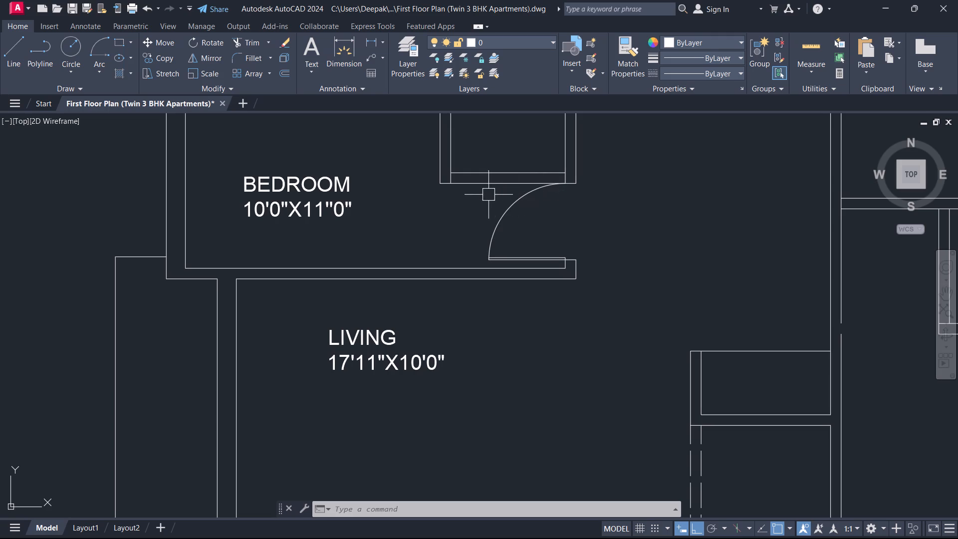
middle_drag(486, 195, 540, 260)
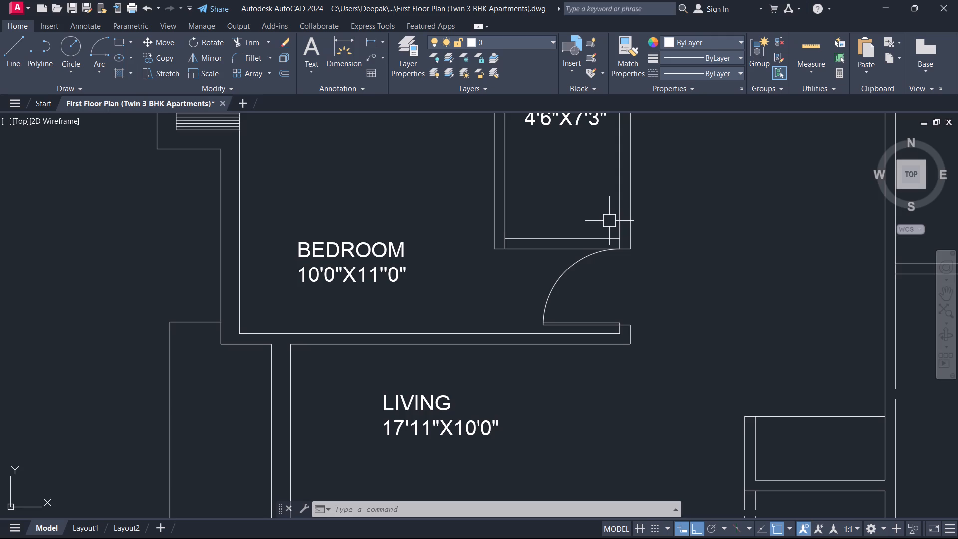
middle_drag(542, 195, 440, 251)
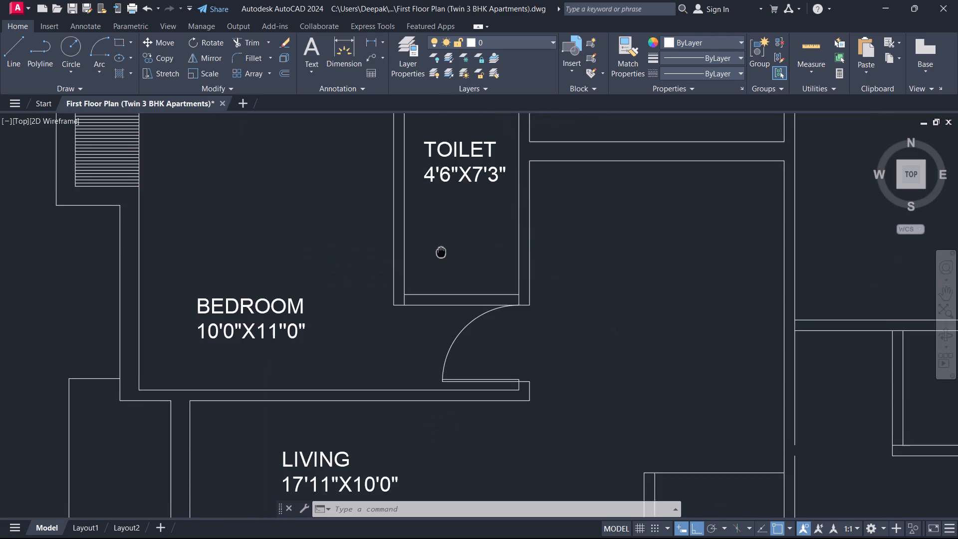
middle_drag(440, 251, 436, 254)
scroll(436, 254, down, 1)
scroll(417, 282, up, 2)
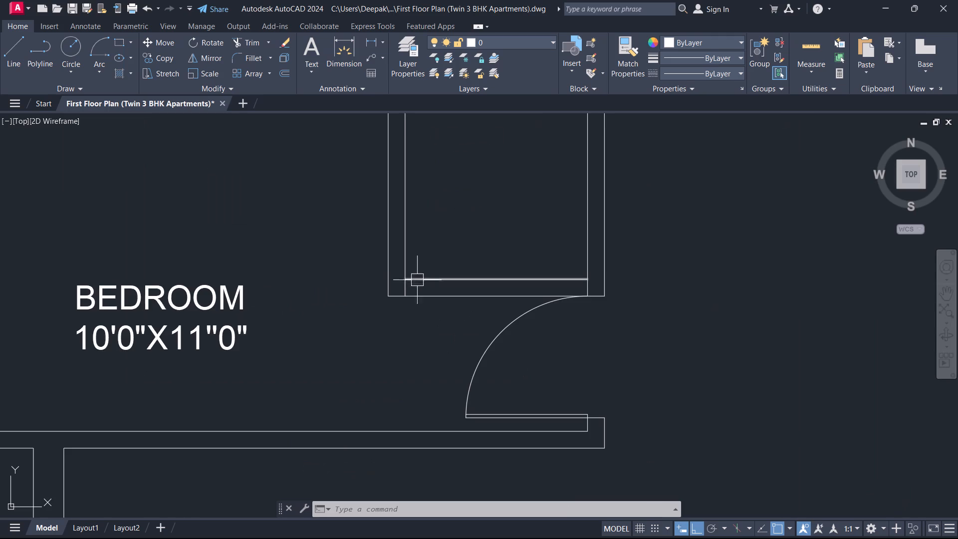
text(O)
key(space)
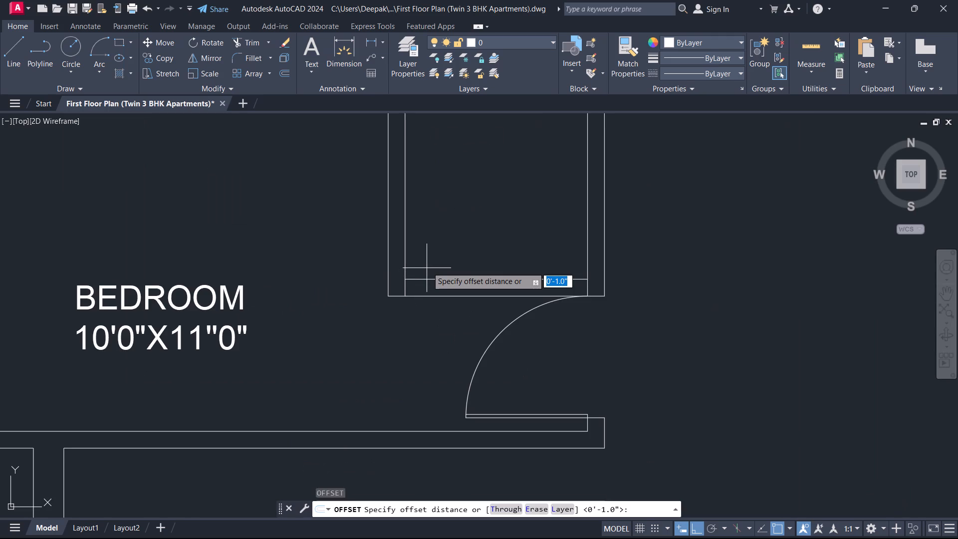
key(2)
key(Return)
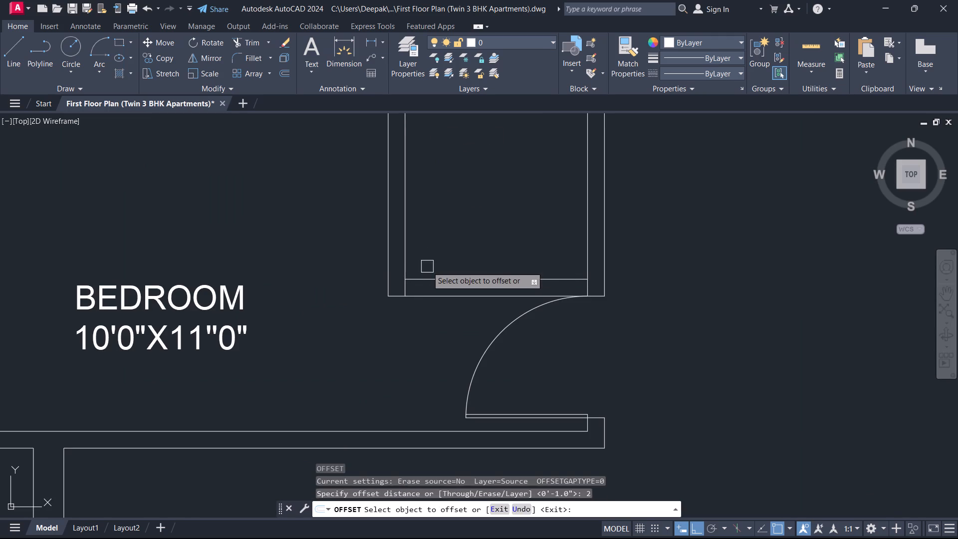
click(409, 210)
click(427, 214)
key(Escape)
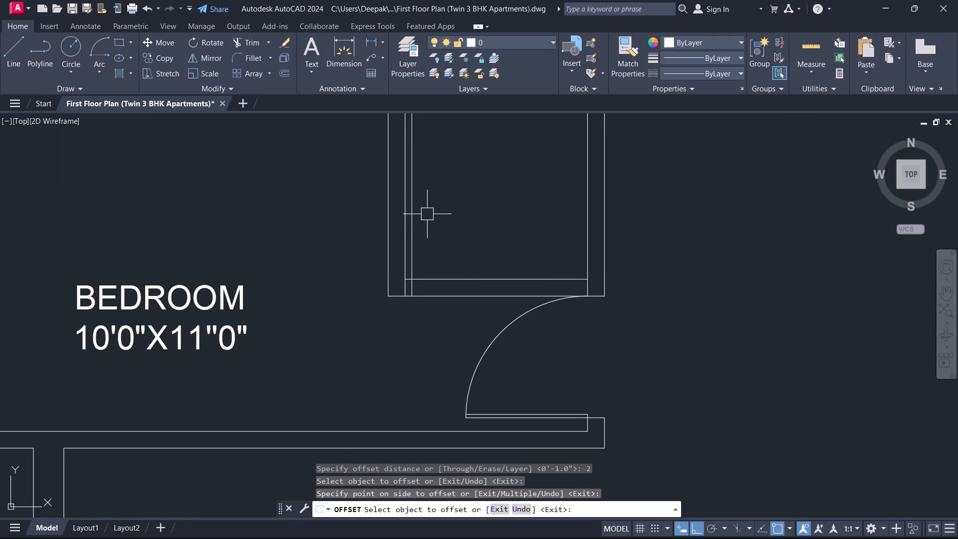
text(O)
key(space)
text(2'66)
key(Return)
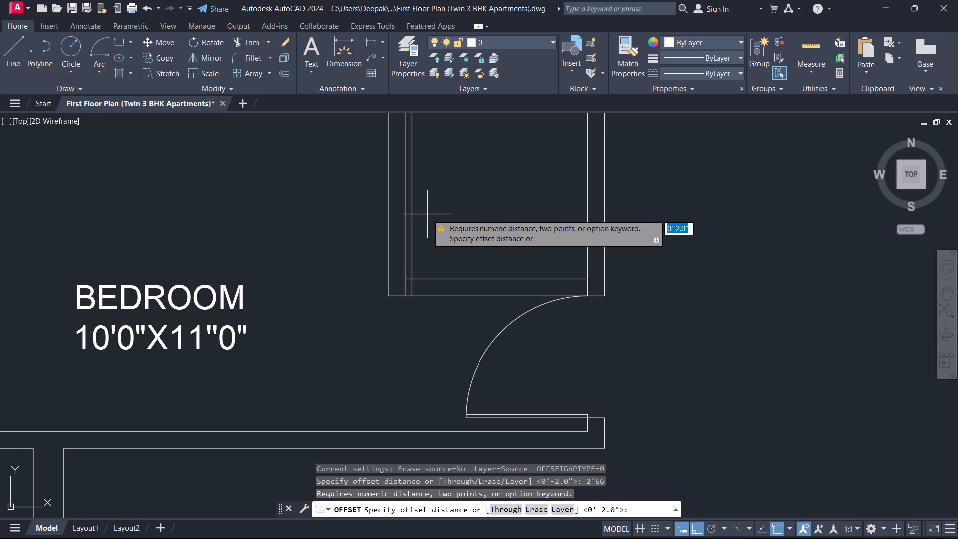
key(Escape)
Offset the toilet's 2" jamb line 2'6" to the right to mark the doorway's other side.
text(O)
key(space)
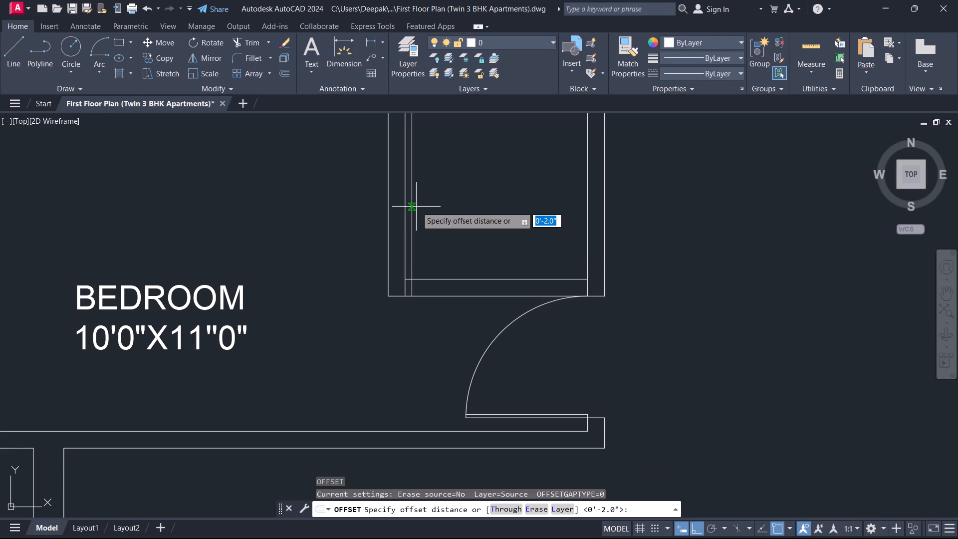
text(2'6)
key(Return)
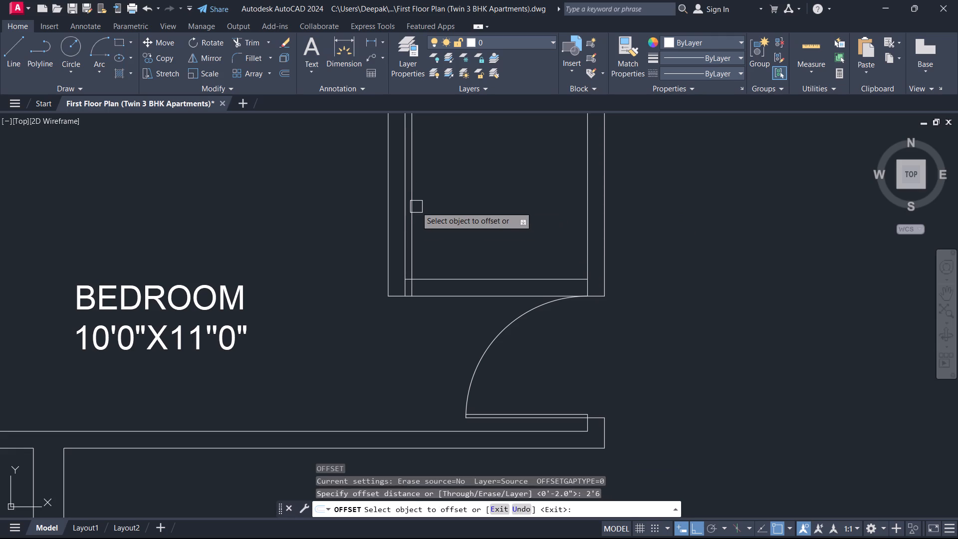
click(417, 212)
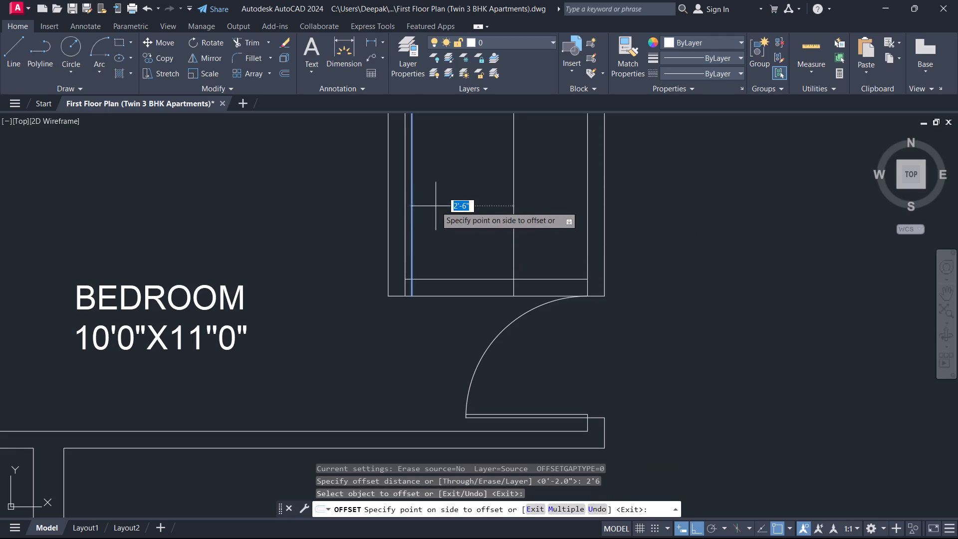
click(436, 206)
key(Escape)
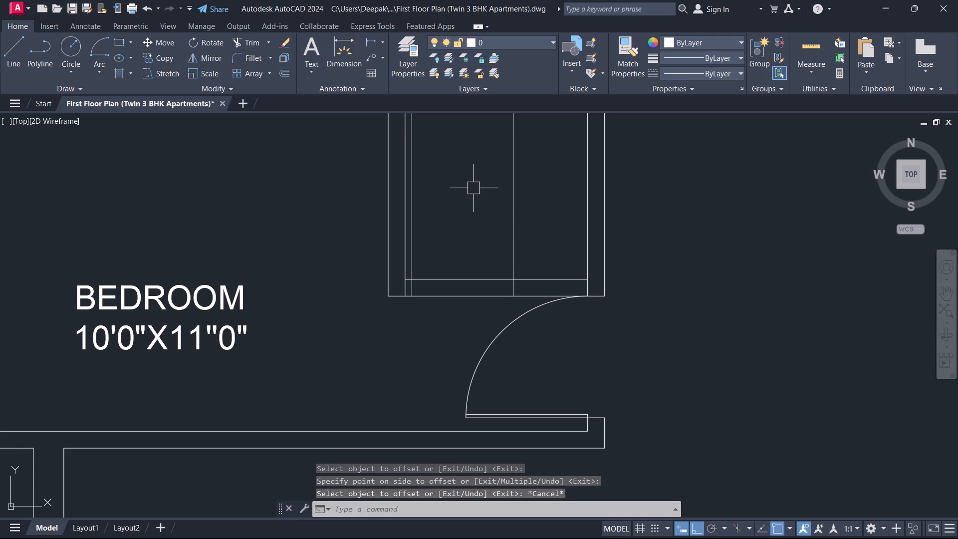
Trim both doorway offset lines above the toilet's bottom wall so they remain only within the wall thickness.
text(TR)
key(space)
drag(528, 206, 478, 201)
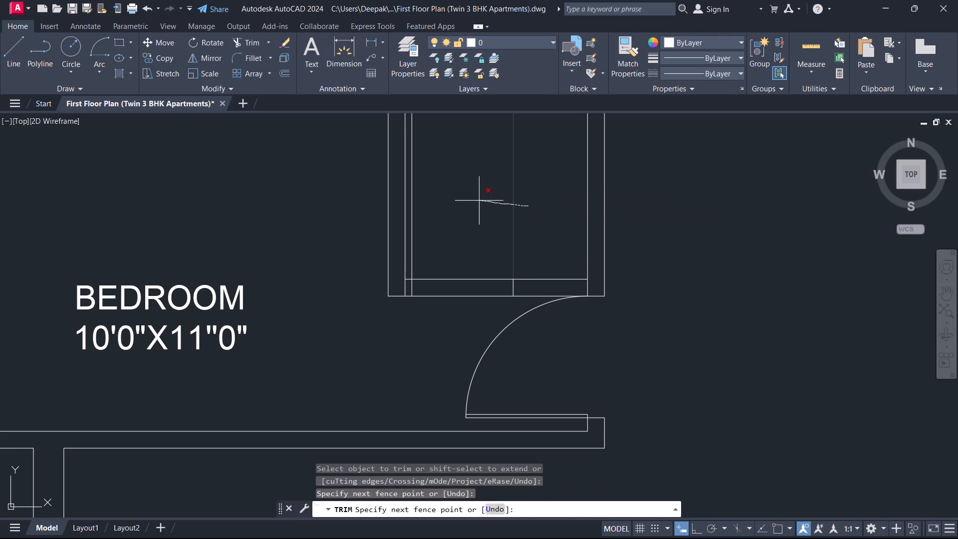
drag(478, 201, 467, 200)
click(416, 208)
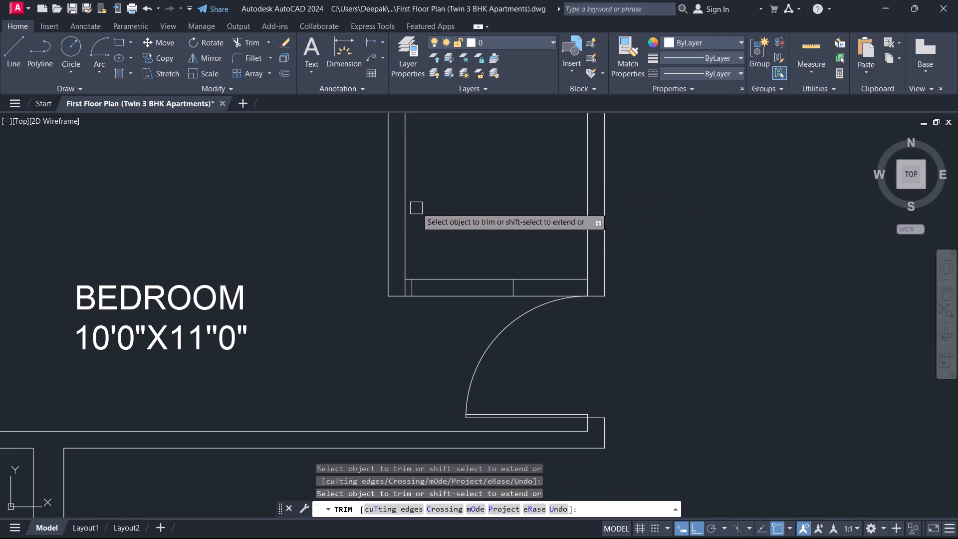
Trim the toilet's bottom wall lines between the jambs and the leftover line crossing the left jamb to open the doorway.
drag(491, 222, 449, 320)
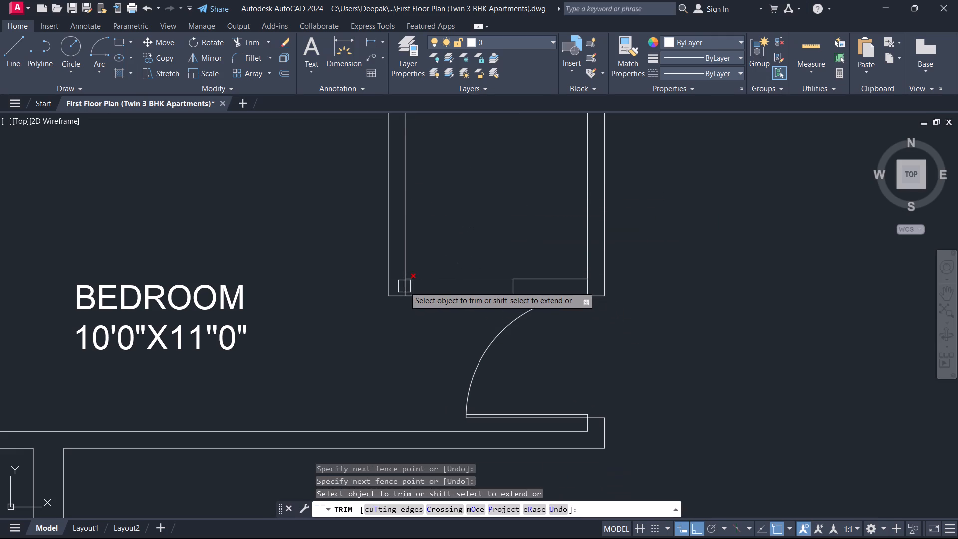
scroll(404, 286, up, 4)
click(401, 285)
key(Escape)
Start a vertical door leaf line from the left jamb's upper inner corner up into the toilet.
scroll(452, 232, down, 1)
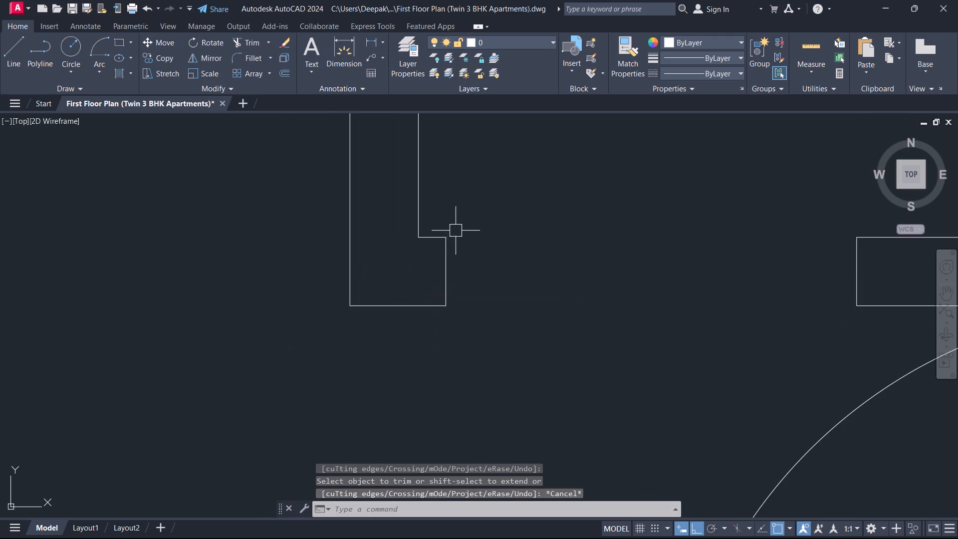
scroll(456, 231, down, 1)
text(L)
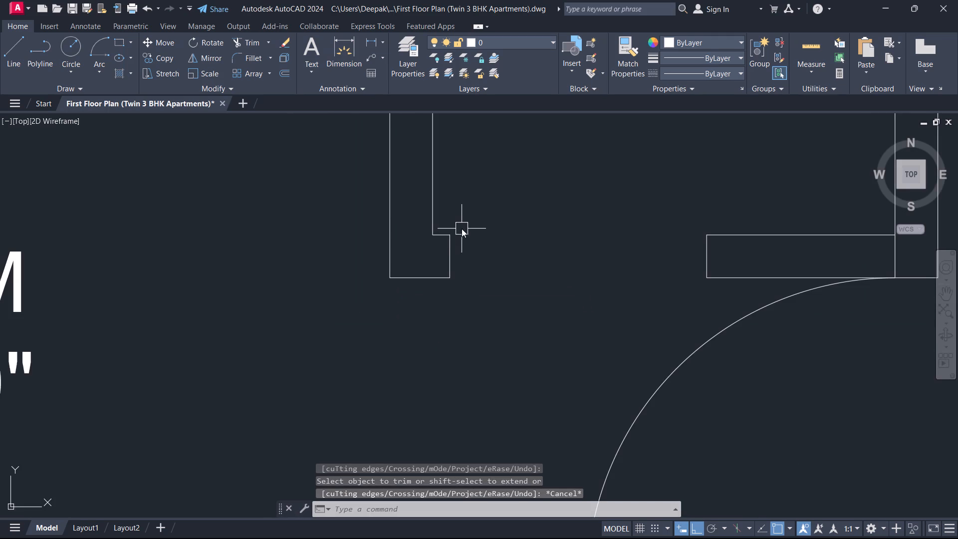
key(space)
click(449, 235)
middle_drag(478, 182, 427, 295)
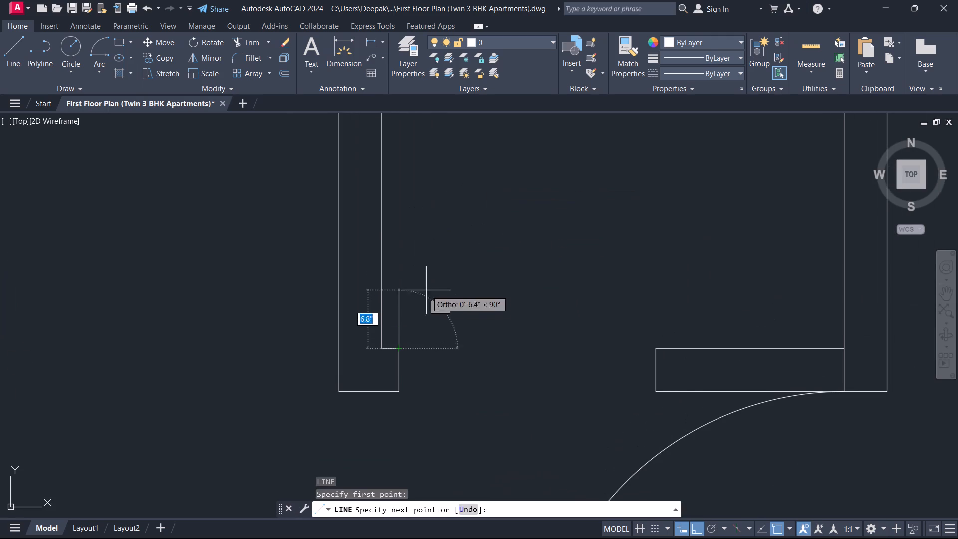
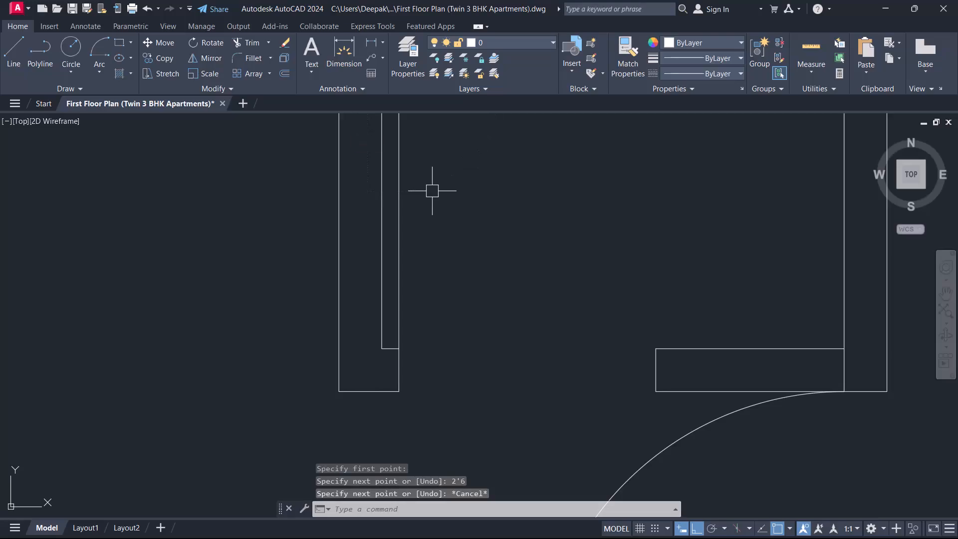
Offset the toilet door leaf's vertical line by 1 inch towards the door opening.
text(O 1)
key(Return)
click(406, 201)
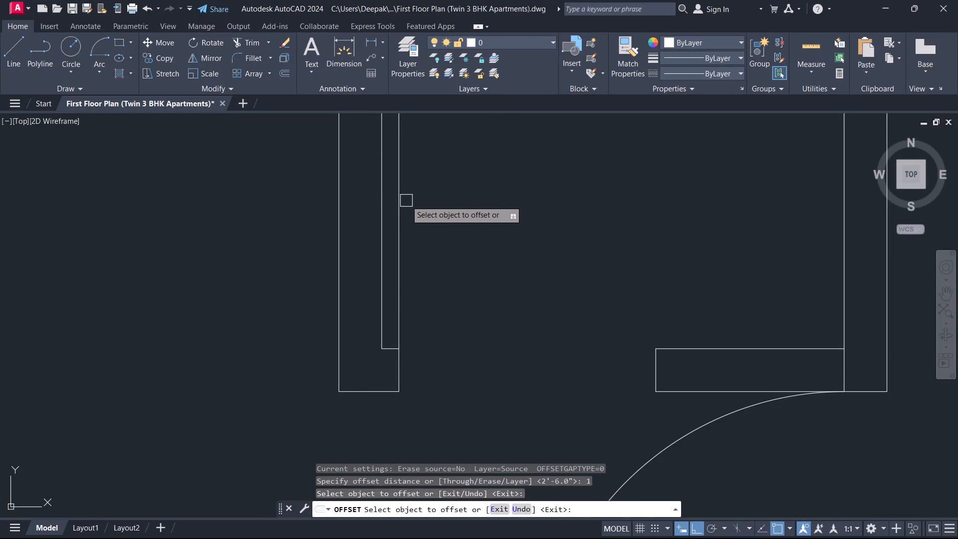
click(403, 202)
click(430, 211)
key(Escape)
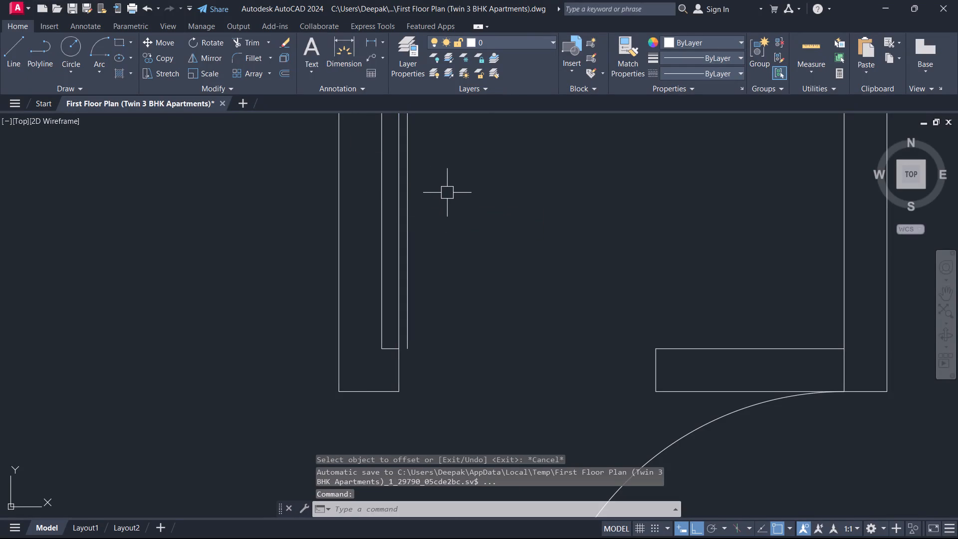
Draw a short line joining the lower ends of the two door leaf lines to close the leaf.
text(L)
key(space)
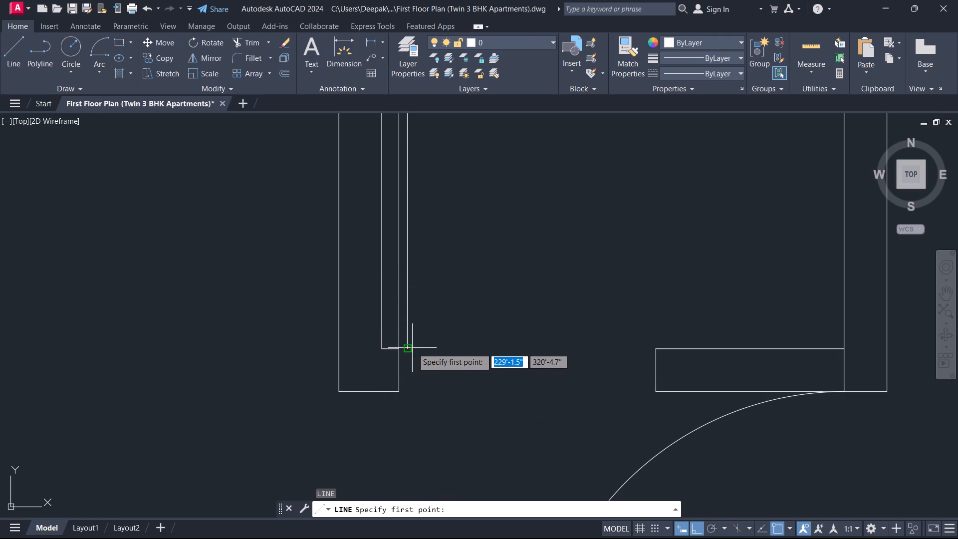
click(398, 349)
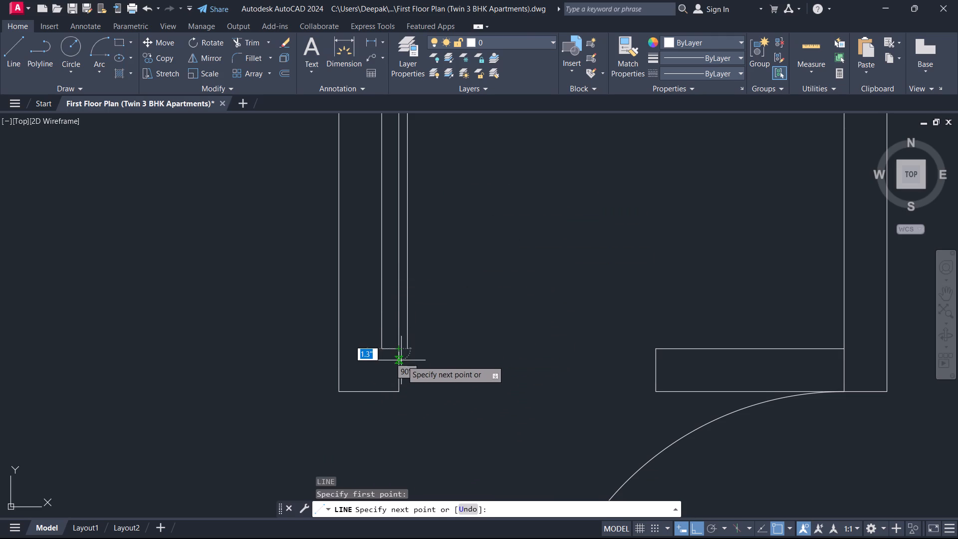
click(410, 351)
key(Escape)
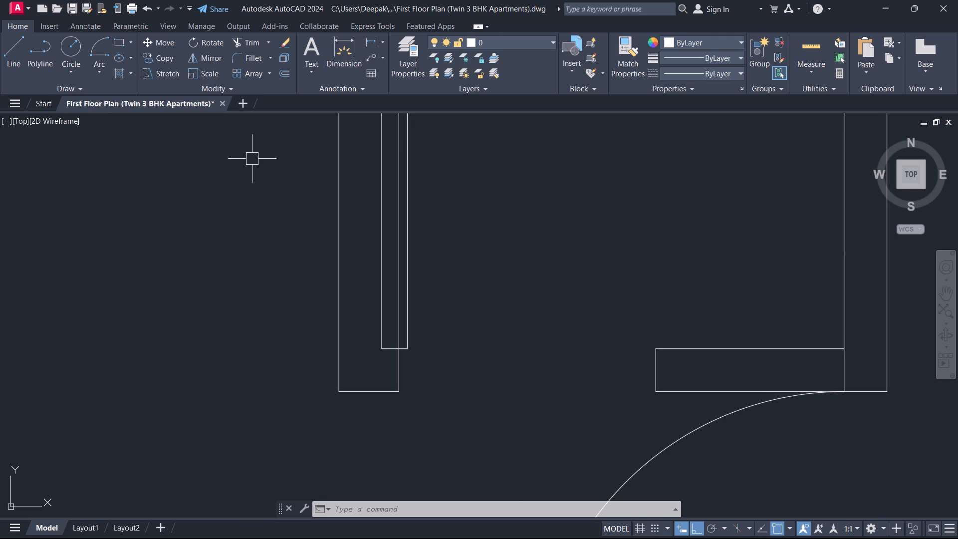
Draw a 90° door swing arc starting at the opposite jamb's upper corner, centred on the lower end of the original leaf line.
click(94, 47)
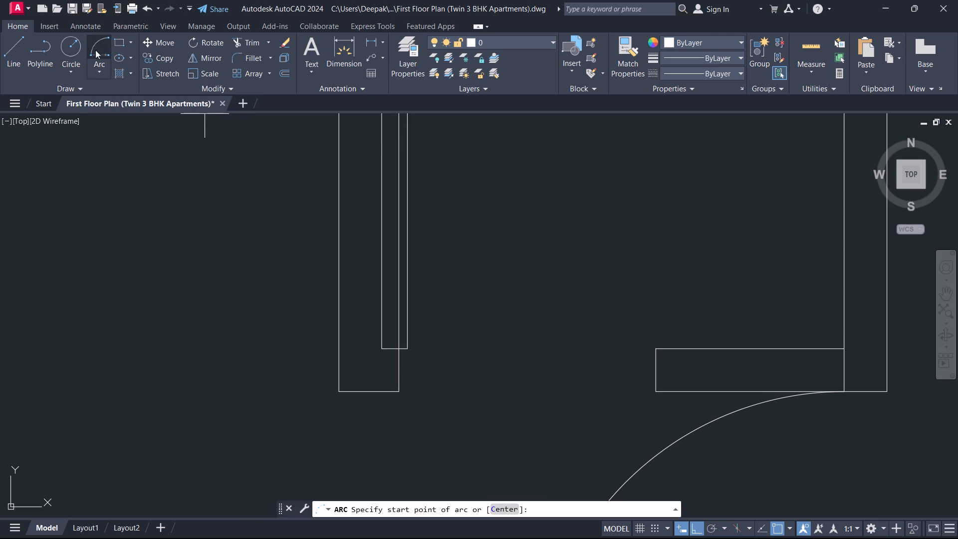
click(658, 346)
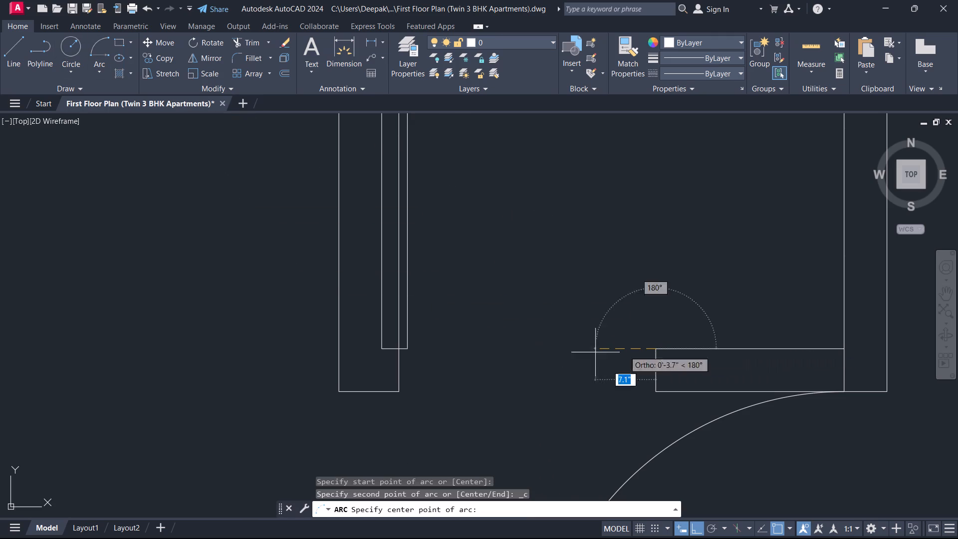
click(398, 350)
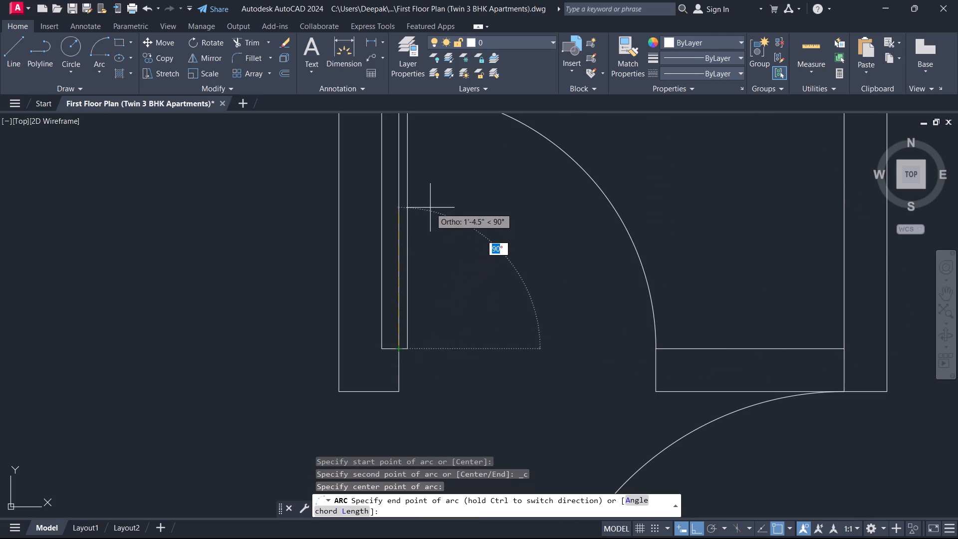
click(430, 208)
Trim the excess tip of the offset leaf line where it passes the swing arc at the upper end of the toilet door.
scroll(455, 220, down, 2)
middle_drag(457, 221, 476, 335)
scroll(458, 289, up, 3)
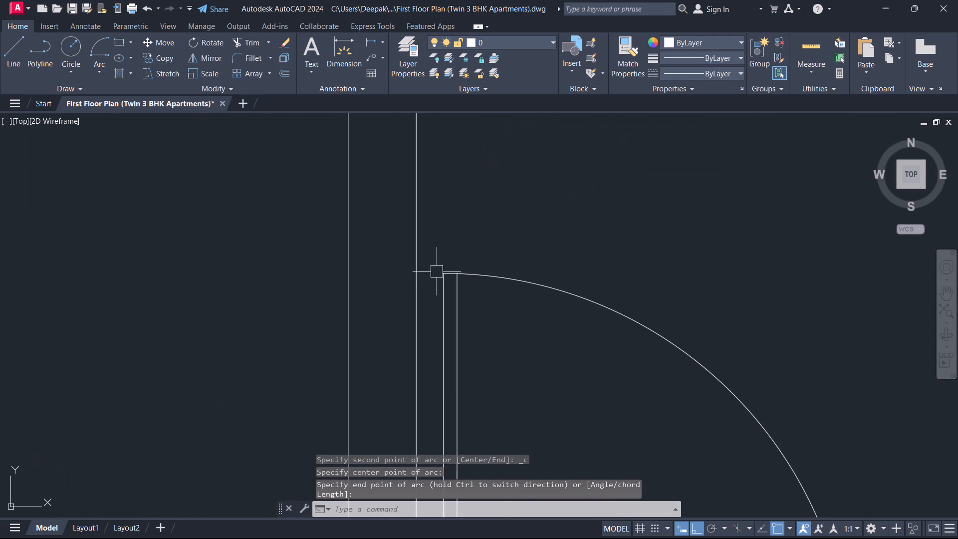
scroll(442, 274, up, 10)
scroll(572, 270, up, 2)
scroll(587, 282, down, 1)
text(TR)
key(space)
click(604, 301)
click(521, 301)
key(Escape)
Trim the vertical wall line segment crossing the toilet's upper wall at its right-hand corner so the wall runs through.
scroll(566, 295, down, 4)
scroll(573, 335, down, 4)
scroll(653, 376, down, 4)
middle_drag(654, 377, 560, 227)
scroll(590, 287, down, 2)
middle_drag(590, 299, 558, 227)
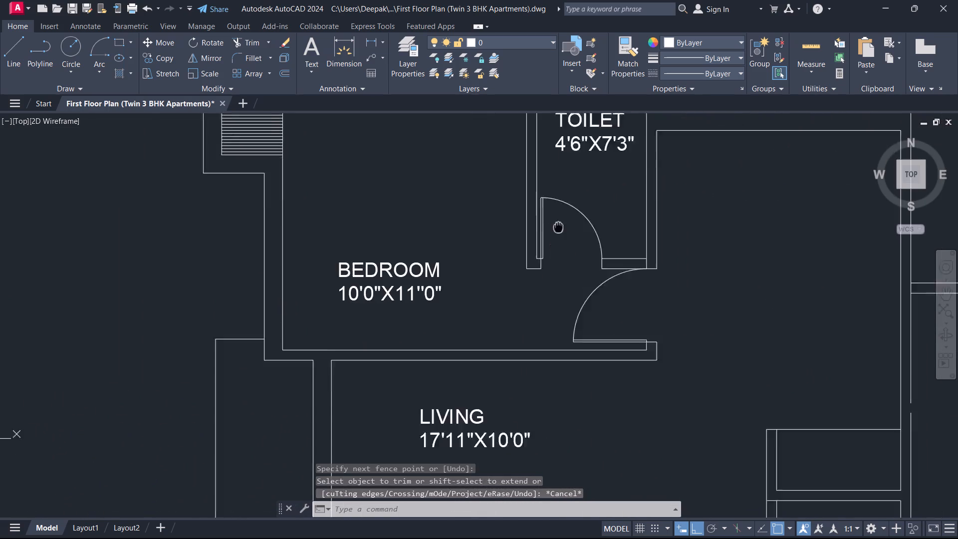
middle_drag(558, 227, 550, 189)
scroll(567, 192, down, 2)
middle_drag(567, 192, 539, 317)
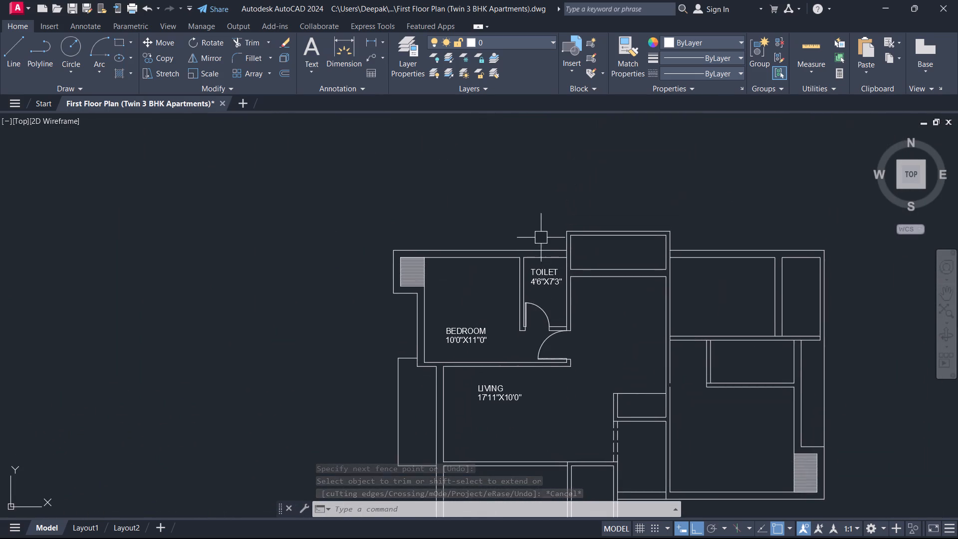
middle_drag(541, 238, 514, 370)
scroll(525, 364, up, 1)
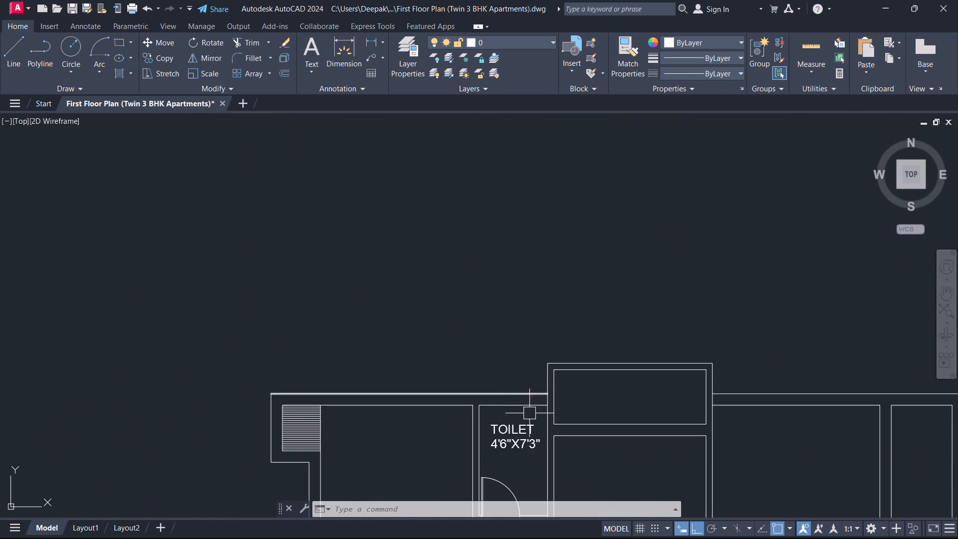
scroll(529, 413, up, 1)
middle_drag(529, 413, 574, 311)
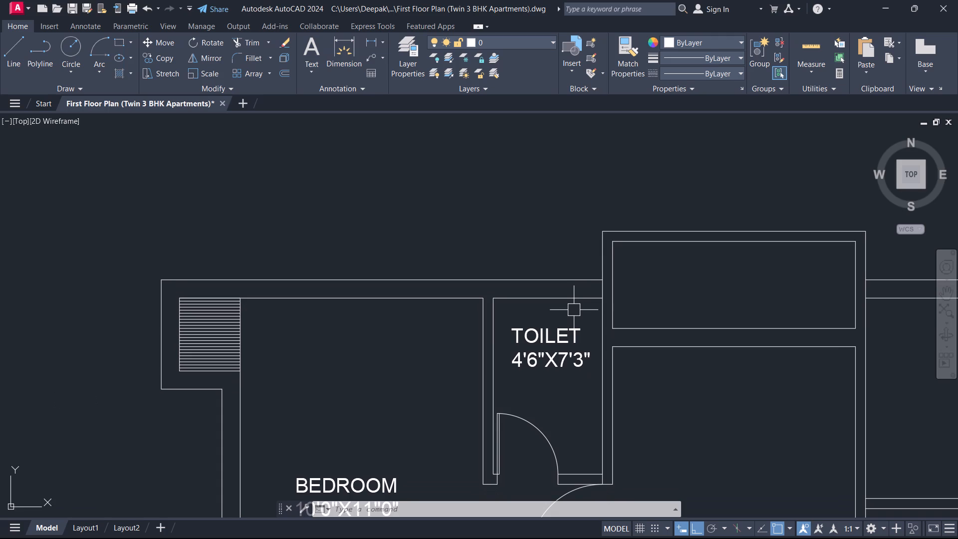
scroll(576, 309, up, 2)
scroll(634, 283, up, 1)
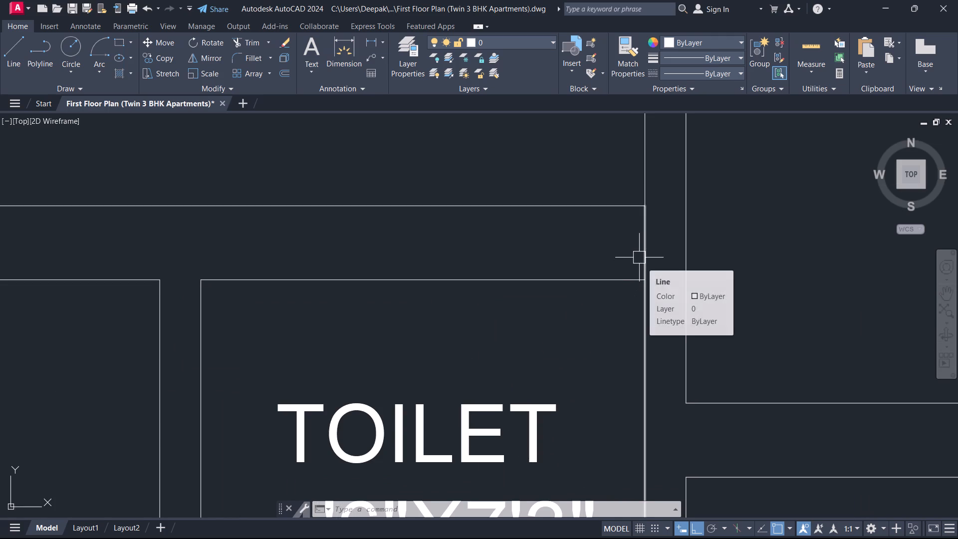
text(TR)
key(space)
click(639, 257)
key(Escape)
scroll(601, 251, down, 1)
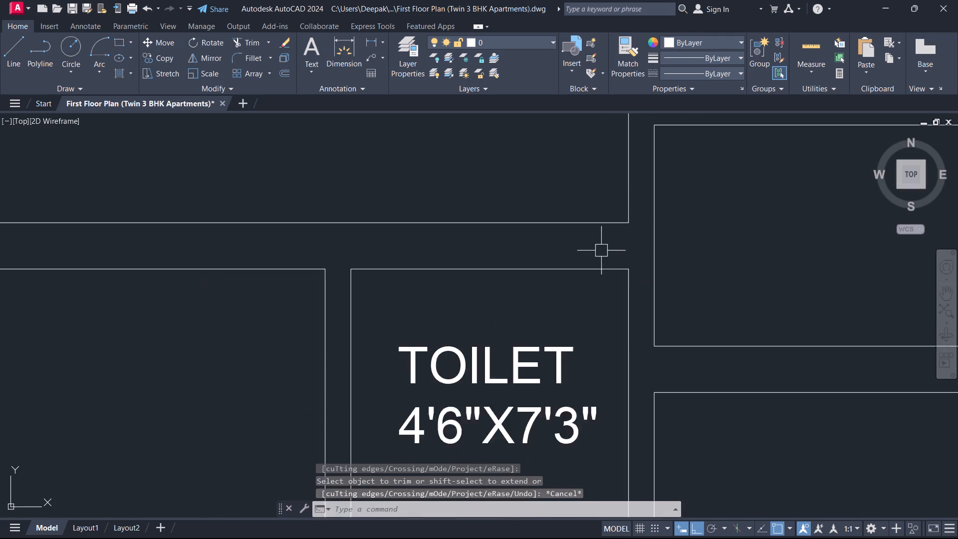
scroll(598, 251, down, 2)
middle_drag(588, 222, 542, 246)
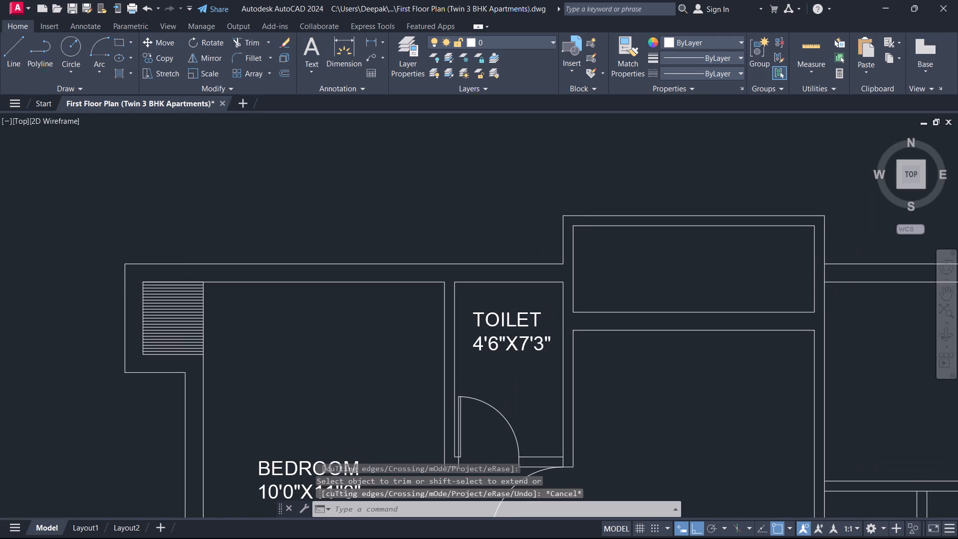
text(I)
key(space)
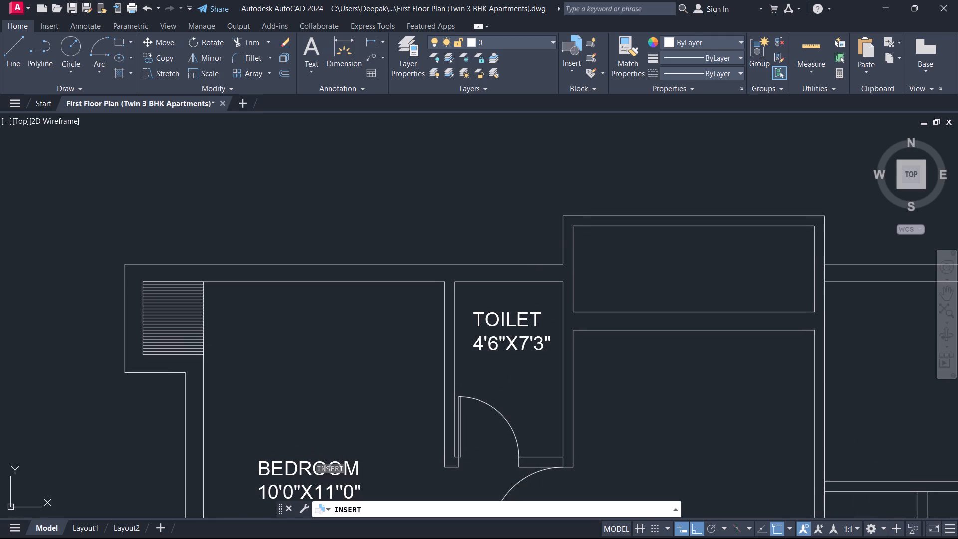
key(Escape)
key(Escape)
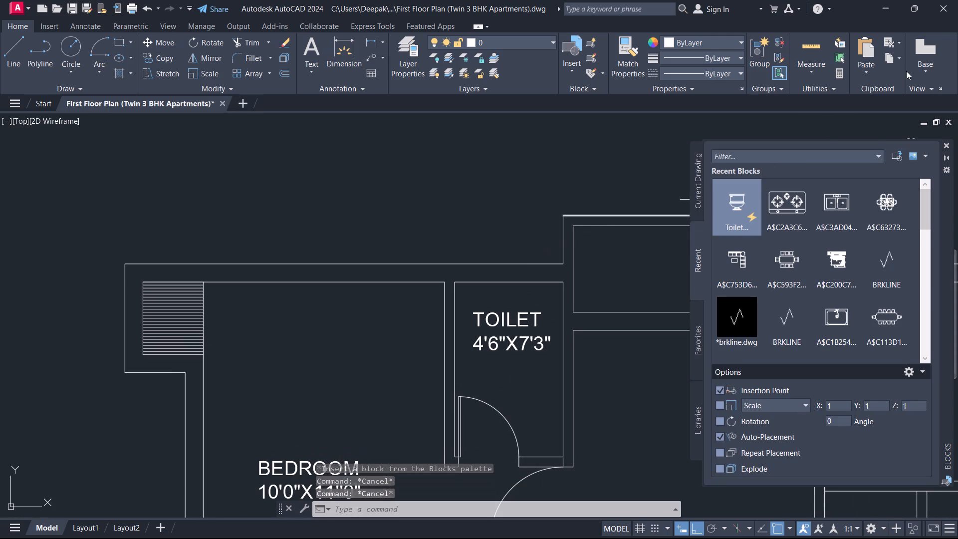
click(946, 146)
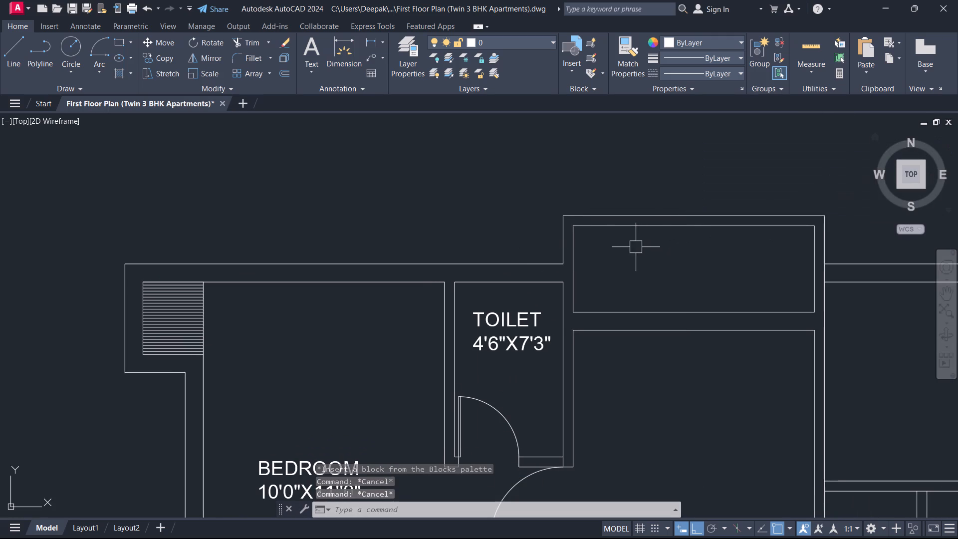
Offset the outer vertical line of the projecting room beside the toilet by 2' to the left, above the toilet wall.
text(O)
key(space)
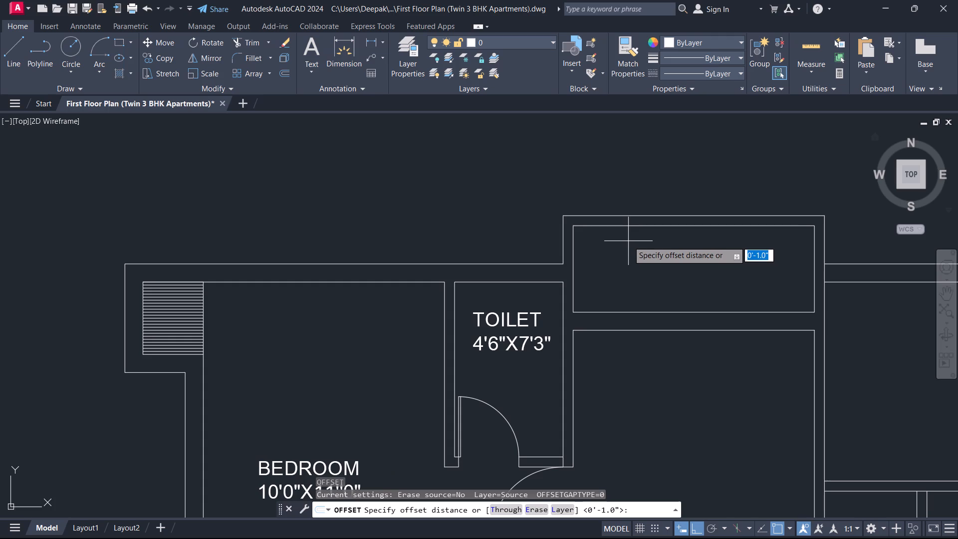
text(2')
key(Return)
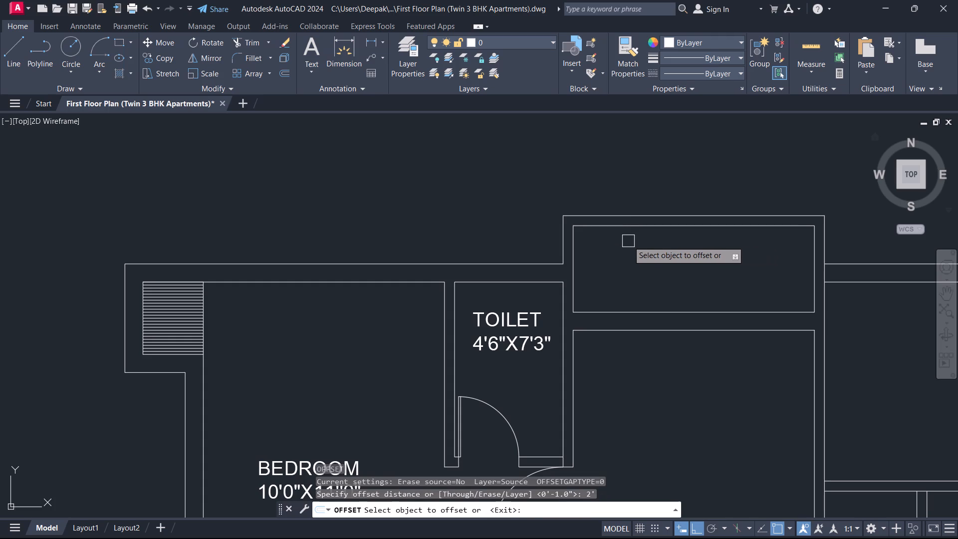
click(561, 249)
click(535, 245)
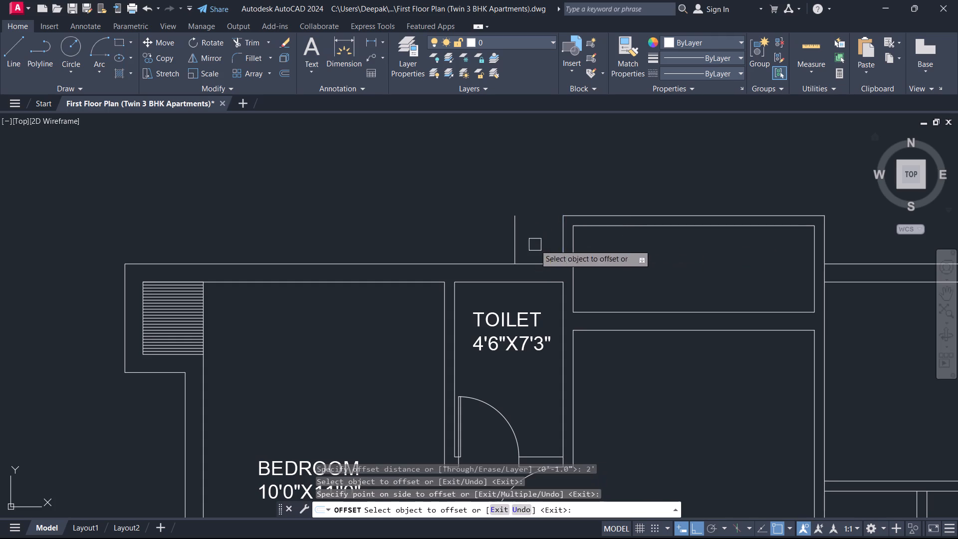
key(Escape)
Offset the new vertical line above the toilet by 5 inches further left to form a wall thickness.
text(O)
key(space)
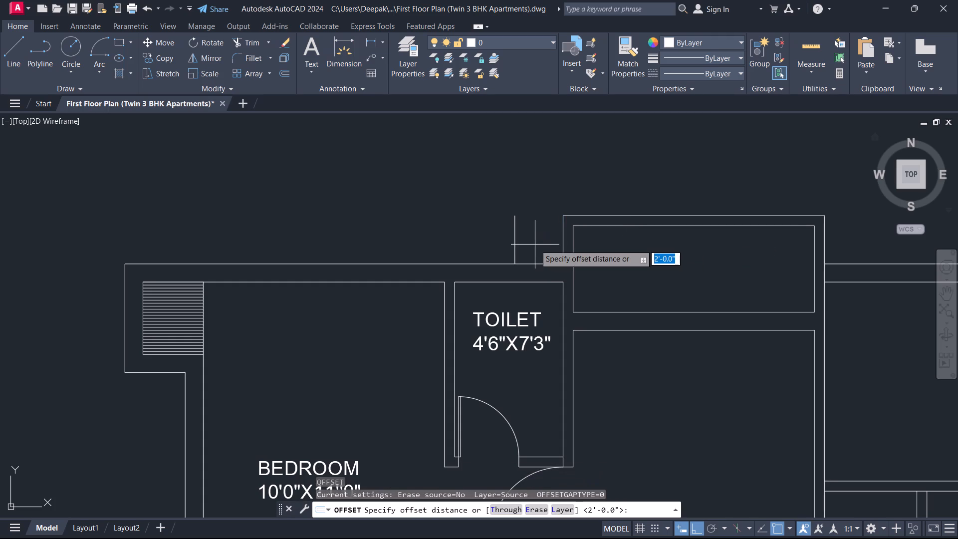
key(1)
key(BackSpace)
key(5)
key(Return)
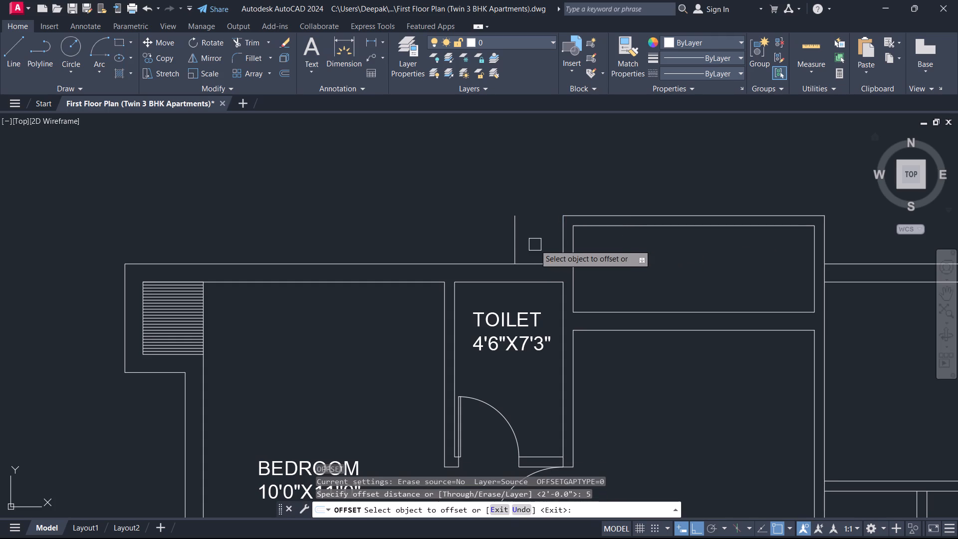
click(515, 242)
click(491, 244)
key(Escape)
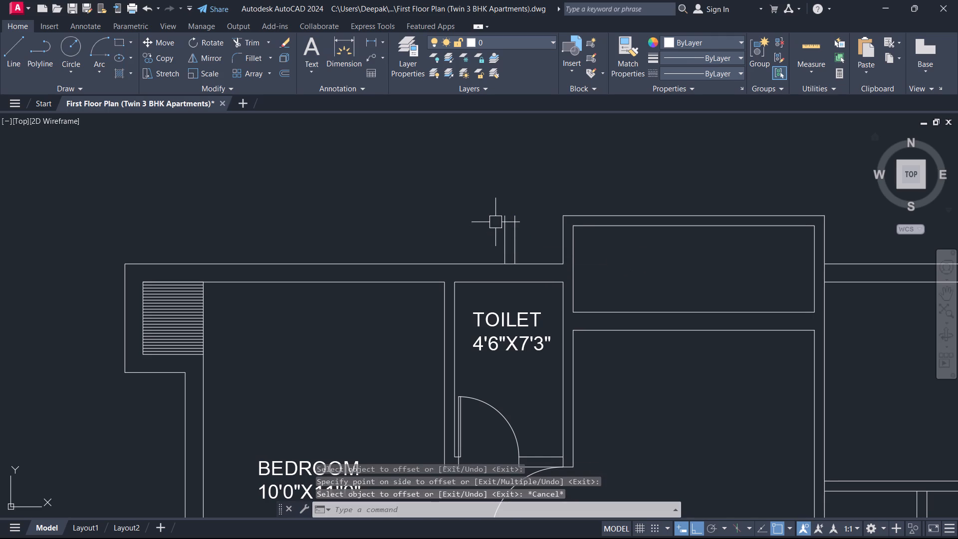
Break the outer wall line above the toilet at the feet of both new vertical lines using Break at Point.
scroll(495, 222, up, 1)
click(462, 288)
text(BR)
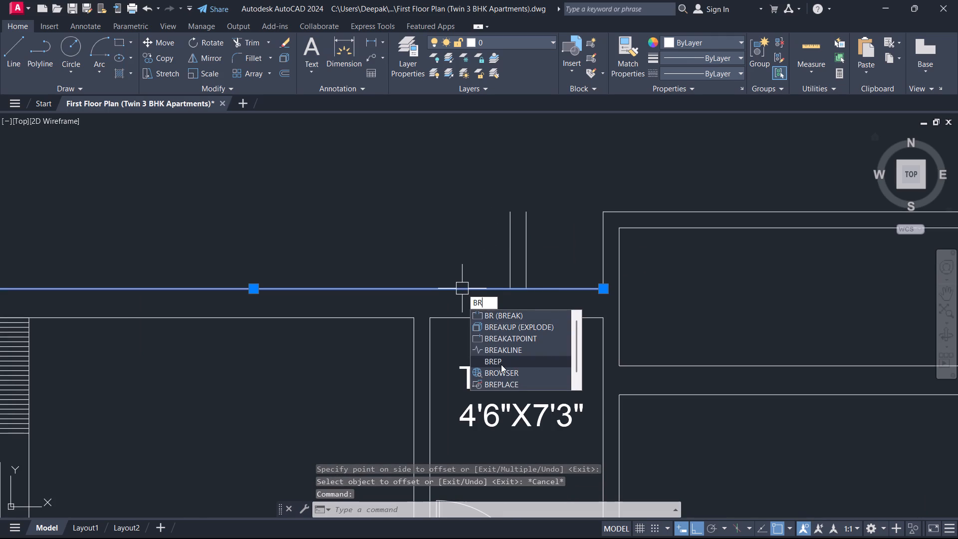
click(510, 334)
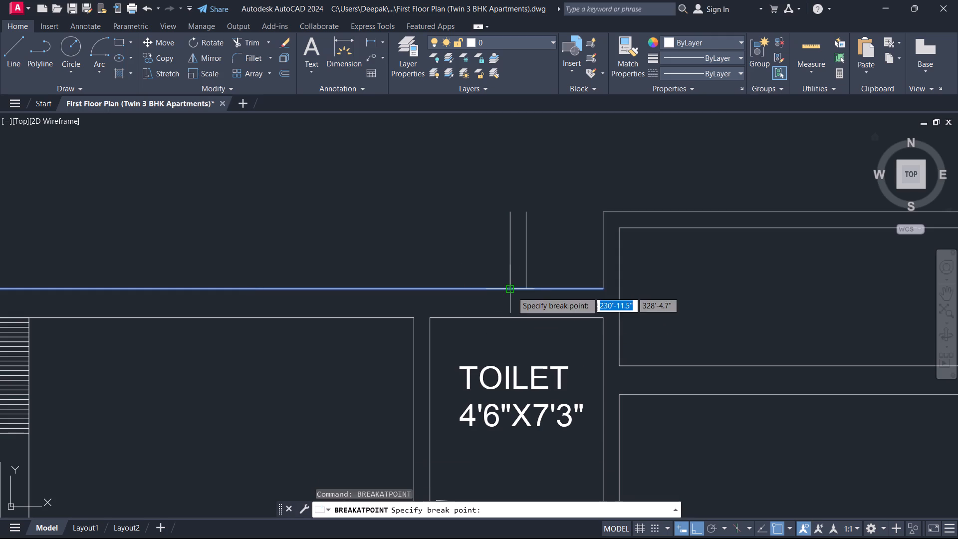
click(512, 291)
key(Escape)
click(549, 291)
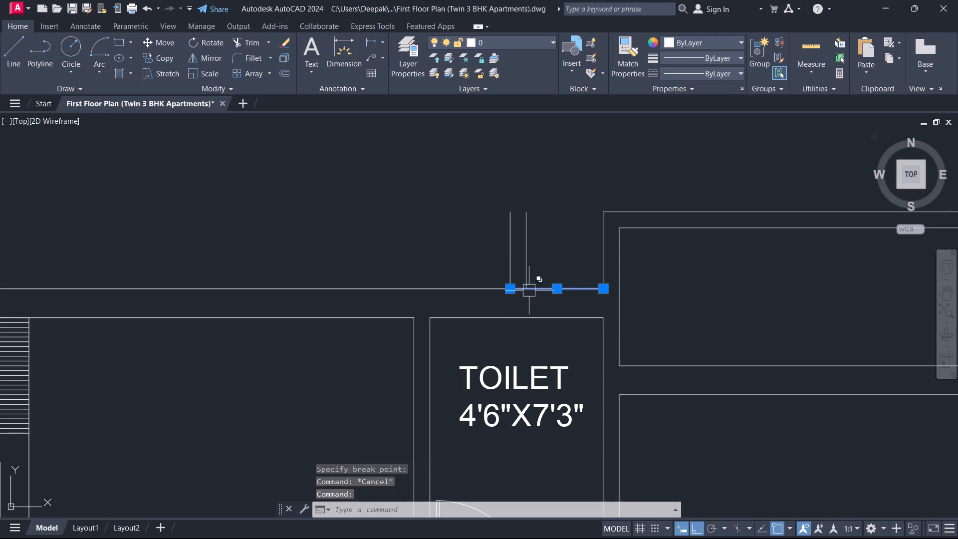
key(space)
click(526, 290)
key(Escape)
Move the short wall segment between the two vertical lines up to their upper ends to cap the stub wall.
scroll(515, 296, up, 1)
scroll(515, 296, down, 1)
scroll(515, 296, up, 1)
click(519, 293)
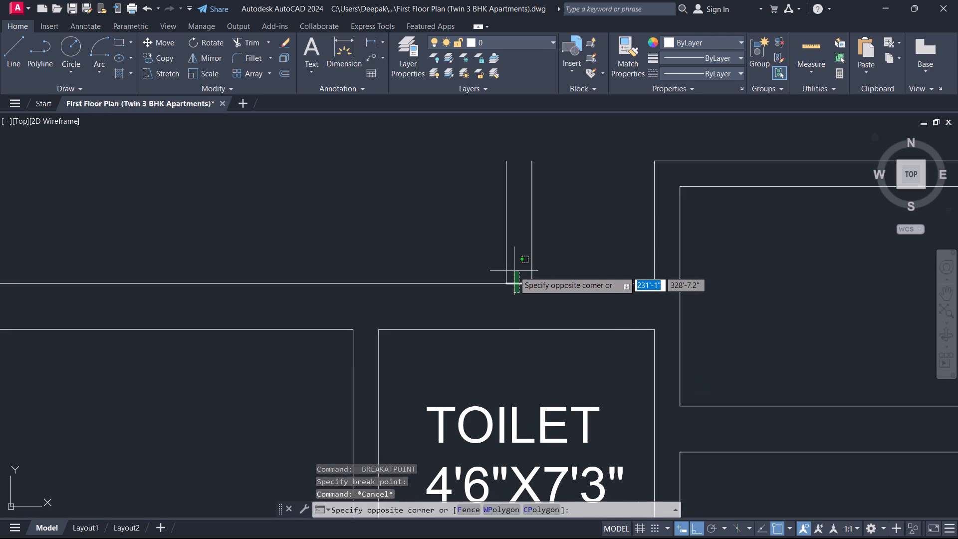
click(514, 271)
key(m)
key(space)
scroll(529, 290, up, 2)
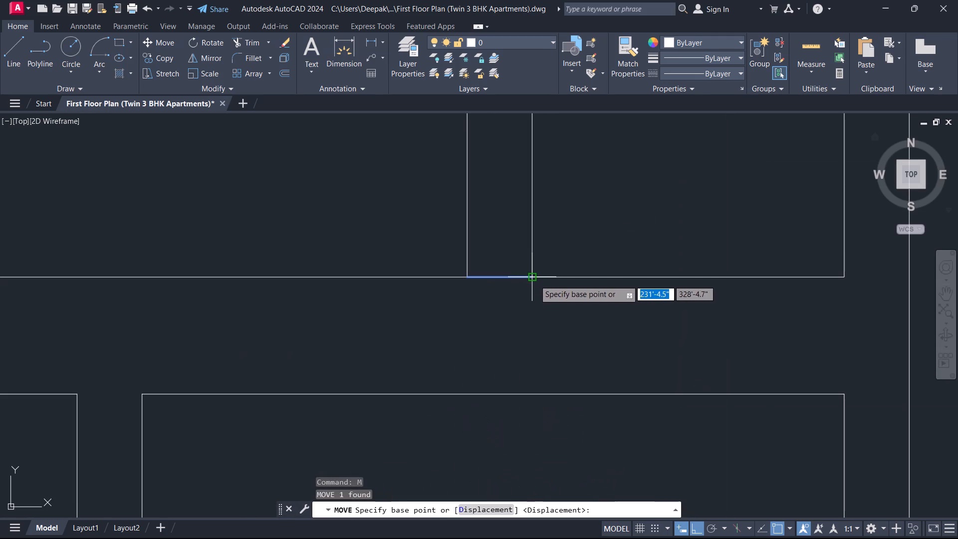
click(534, 279)
middle_drag(543, 263, 589, 493)
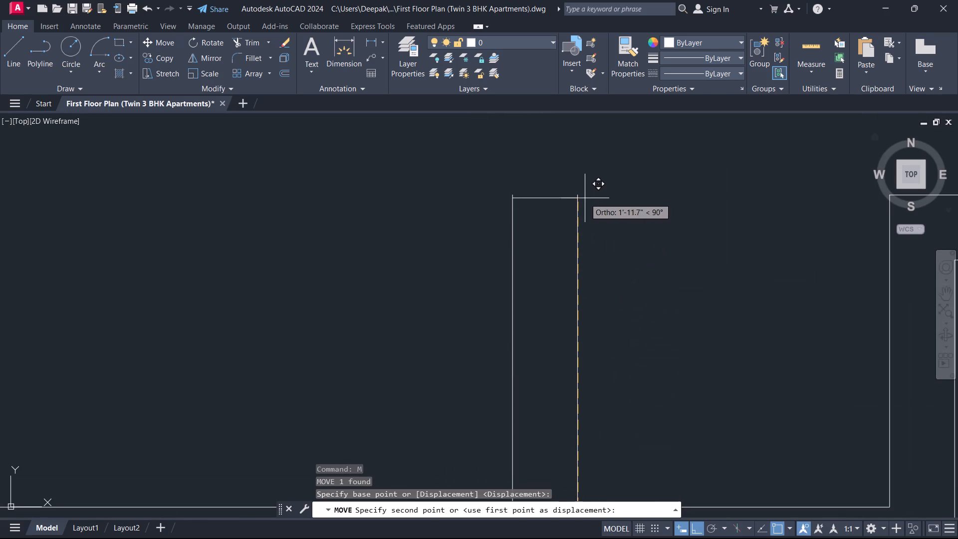
click(582, 195)
key(Escape)
Extend the stub wall's top line to the corner of the projecting room, closing the small square shaft above the toilet.
scroll(561, 214, down, 2)
middle_drag(561, 214, 535, 210)
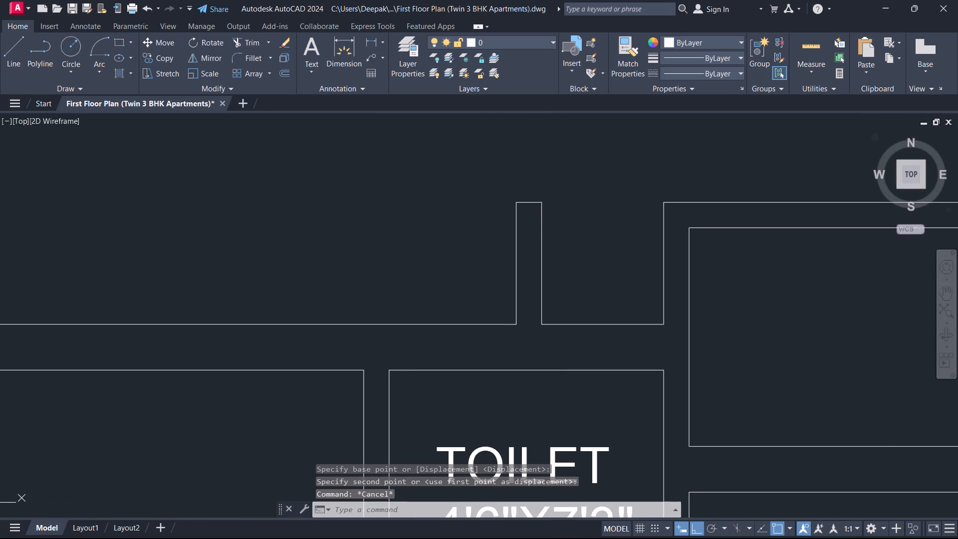
text(EX)
key(space)
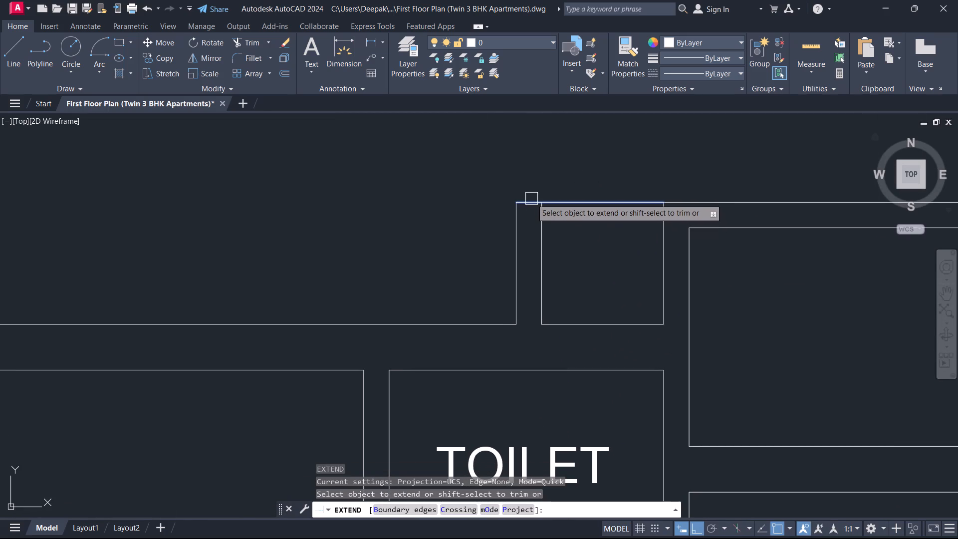
click(531, 199)
key(Escape)
Draw two crossing diagonal lines between the opposite corners of the square shaft above the toilet.
key(l)
key(space)
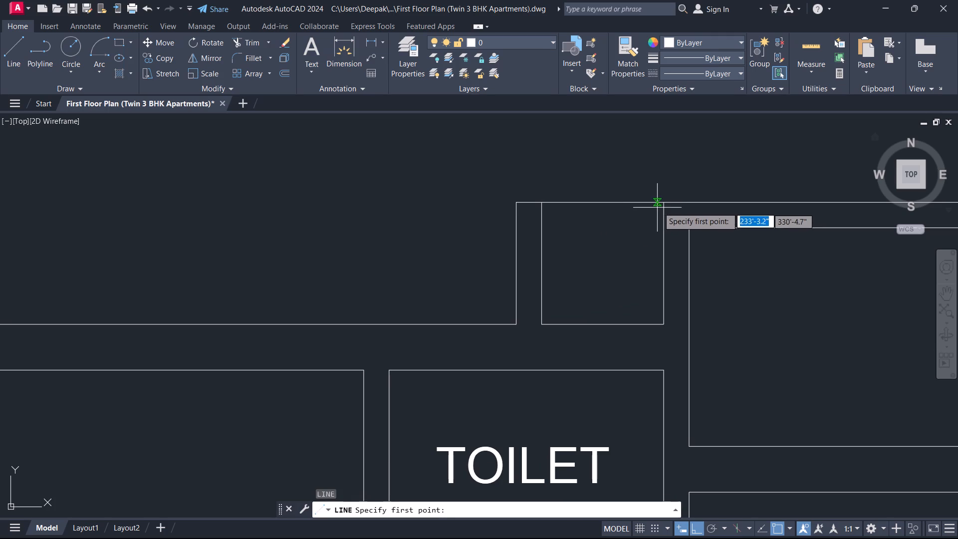
click(661, 206)
click(542, 319)
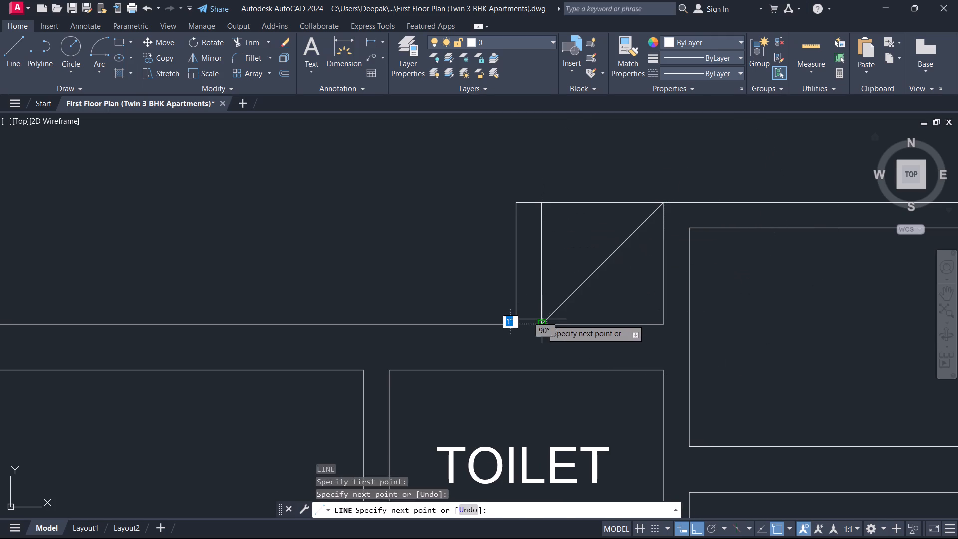
key(Escape)
key(space)
click(540, 200)
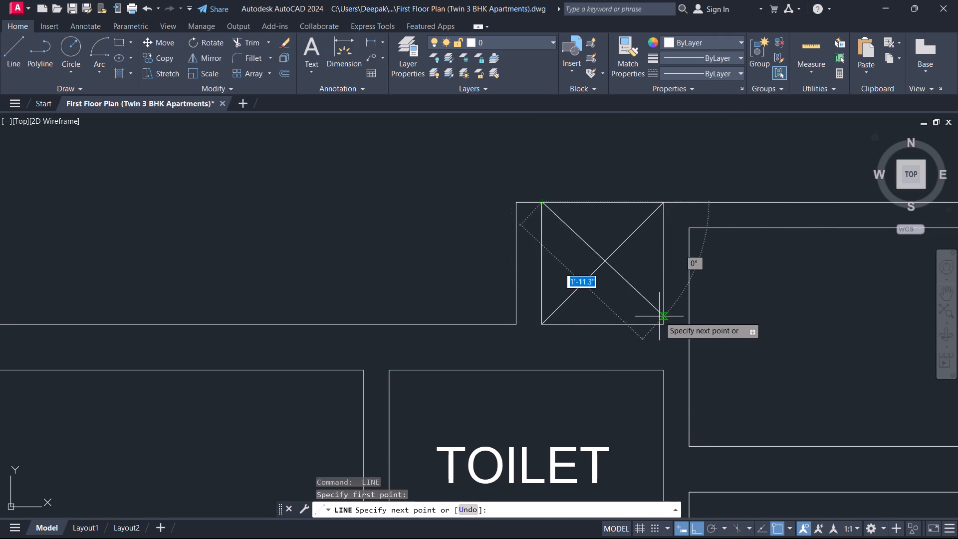
click(665, 326)
key(Escape)
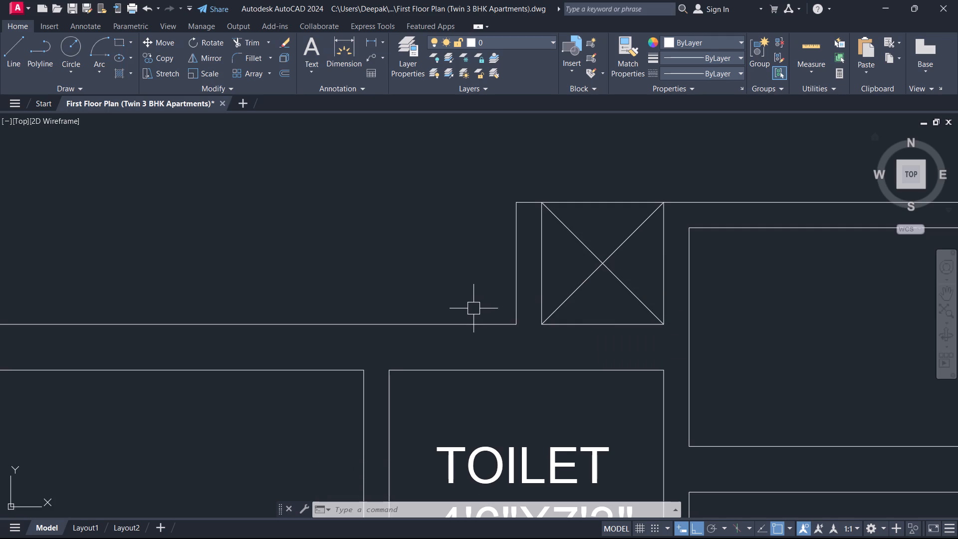
Add a two-line multiline text label reading BALCONY and 10'4.5"X4'0" inside the projecting room beside the shaft.
scroll(463, 272, down, 1)
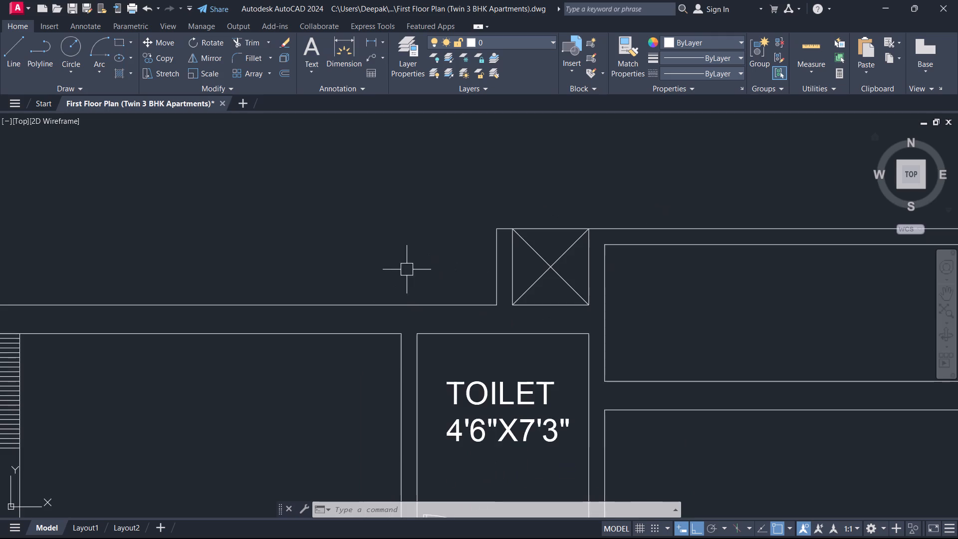
middle_drag(400, 269, 607, 155)
scroll(607, 155, down, 1)
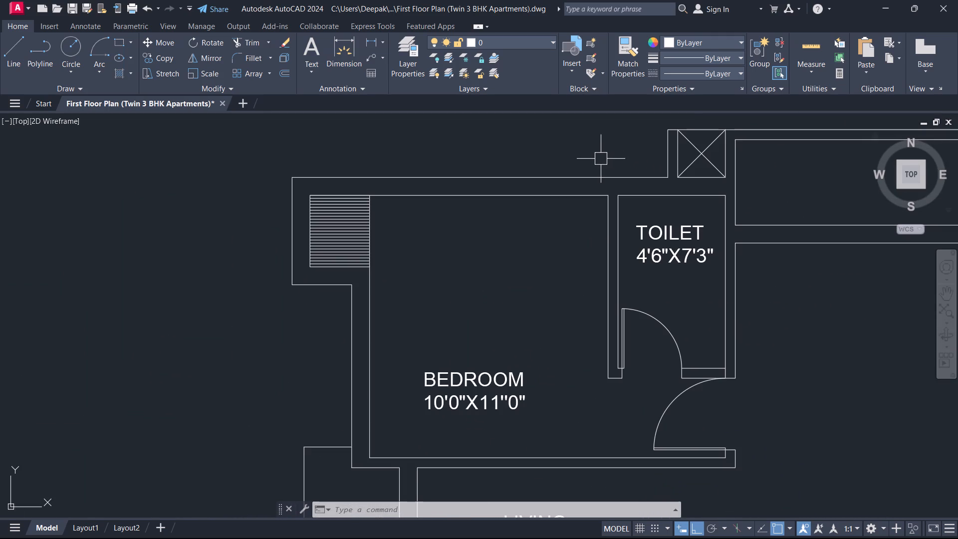
scroll(571, 284, down, 1)
middle_click(571, 284)
middle_drag(700, 296, 466, 299)
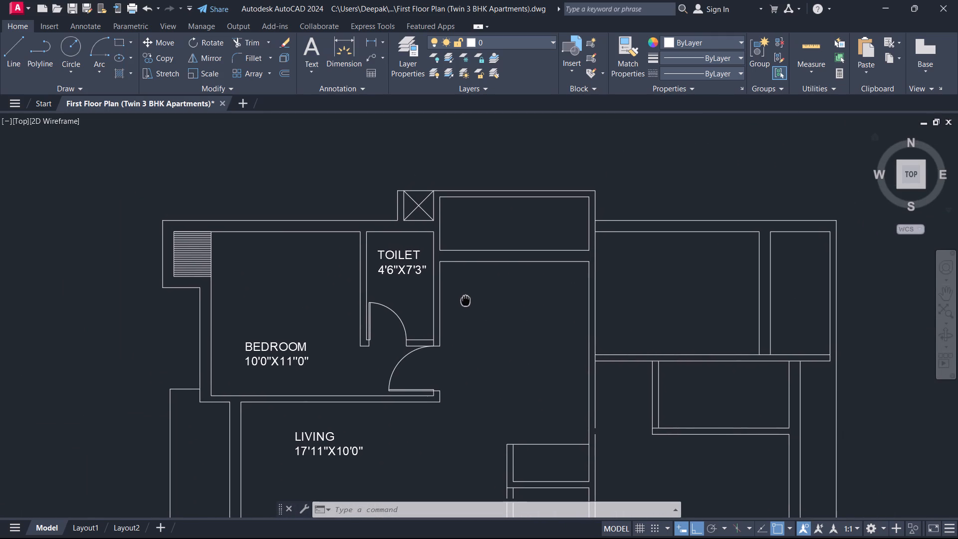
middle_drag(466, 299, 466, 300)
scroll(496, 223, up, 1)
middle_drag(496, 223, 464, 243)
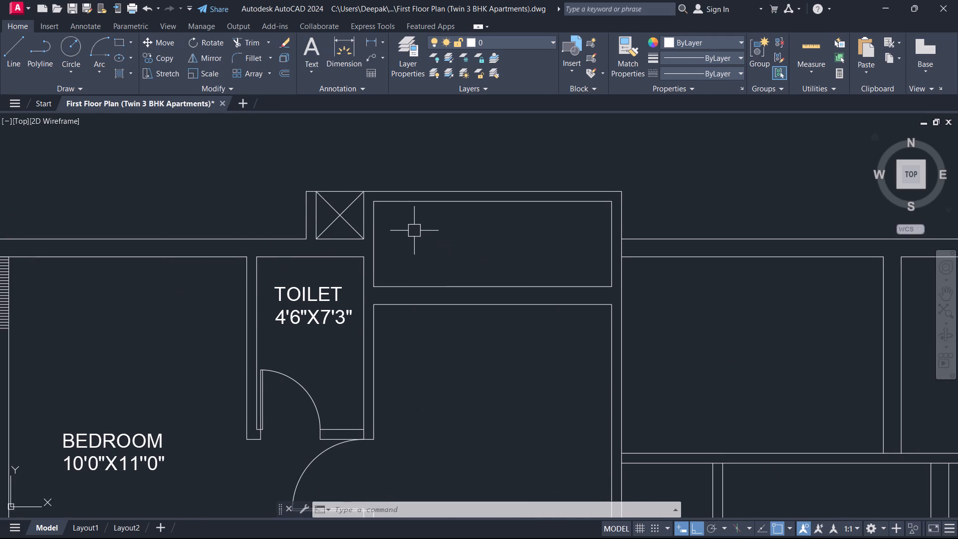
text(T)
key(space)
click(395, 218)
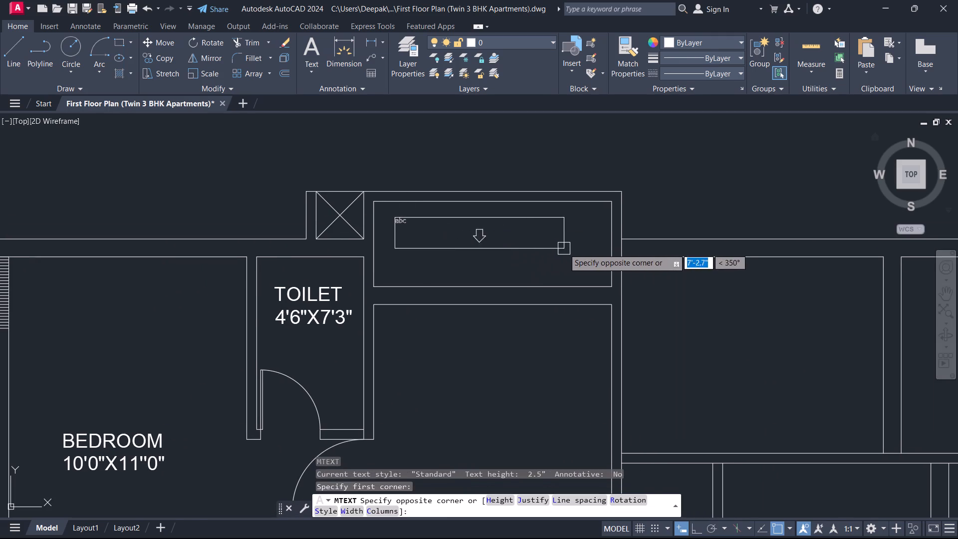
click(588, 258)
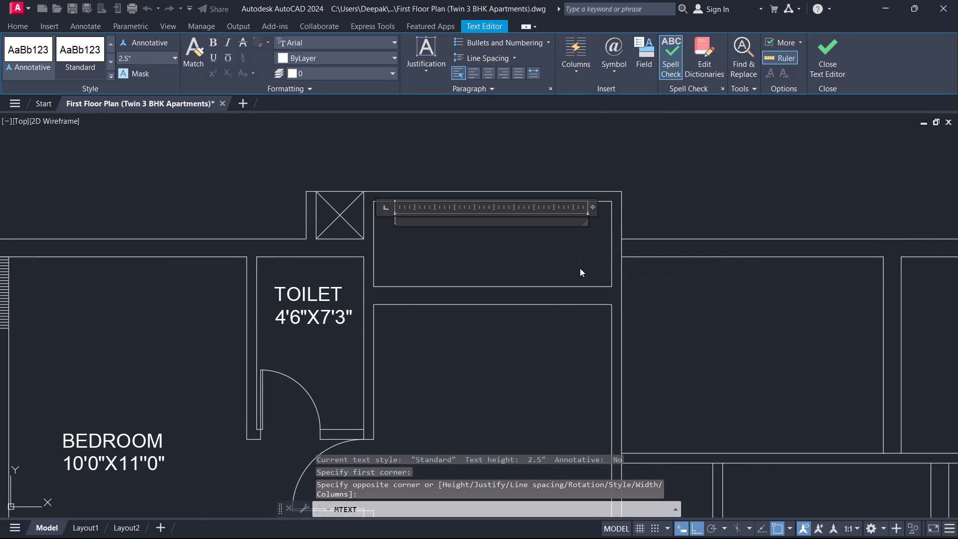
key(b)
key(a)
key(l)
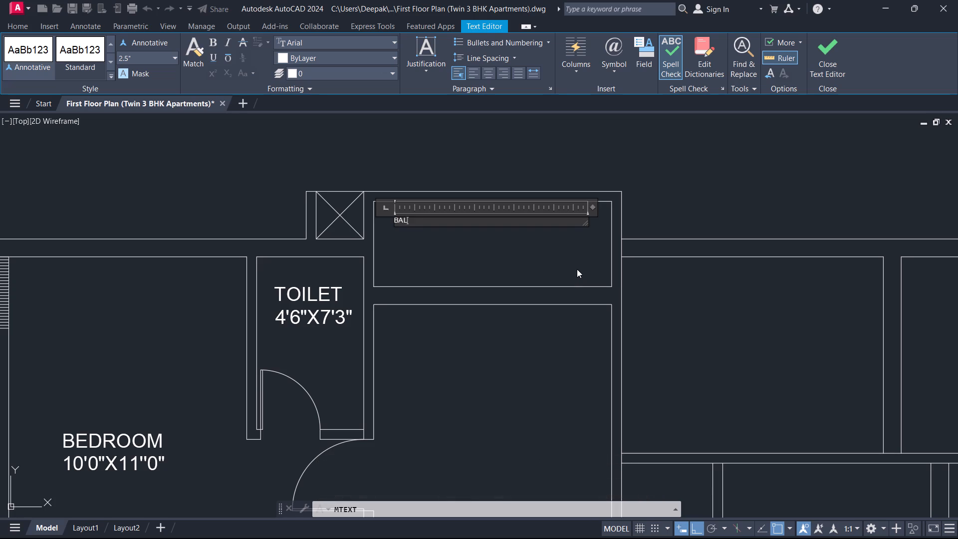
text(CO)
text(NY)
key(Return)
text(10')
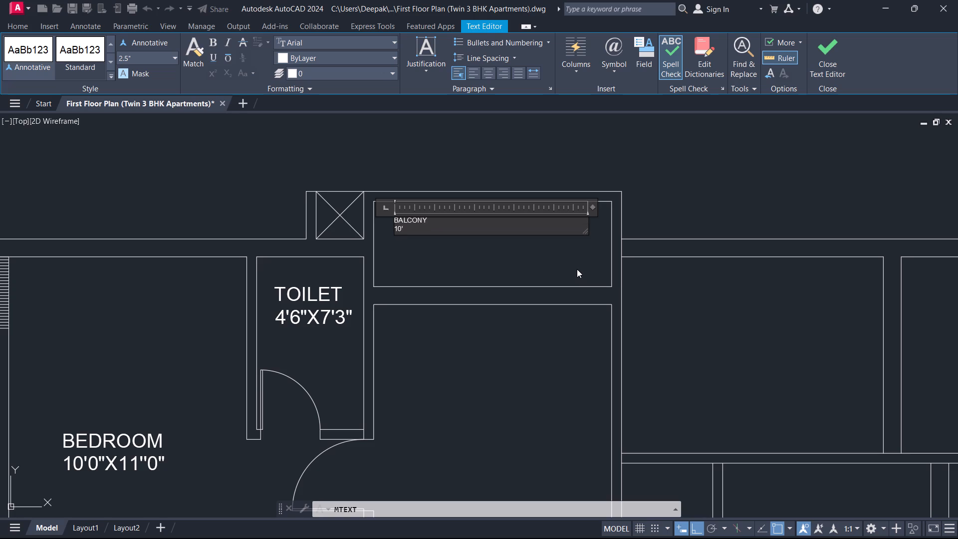
text(4.)
text(5")
text(X4')
key(0)
key(shift+quotedbl)
Set the height of all the balcony label text to 7" and finish editing.
key(ctrl+a)
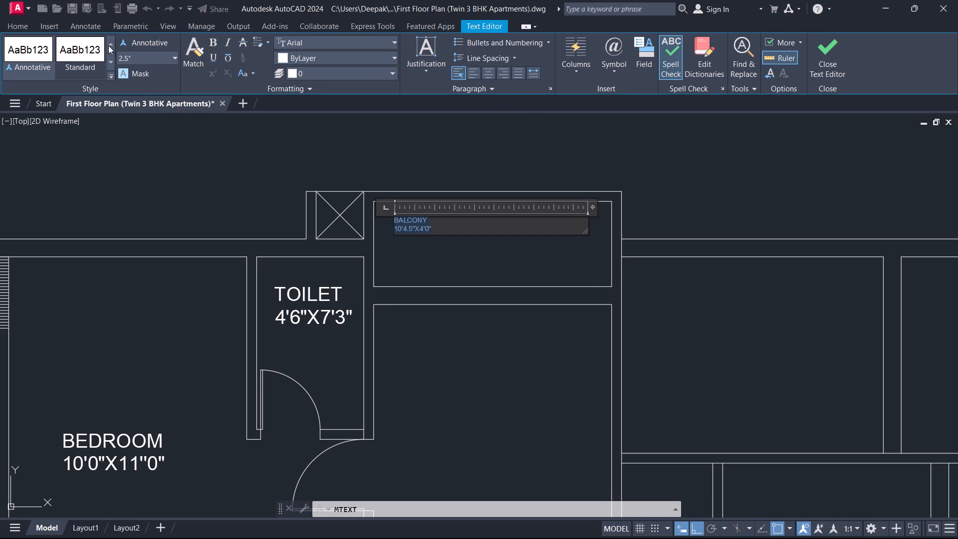
click(155, 60)
key(7)
key(Return)
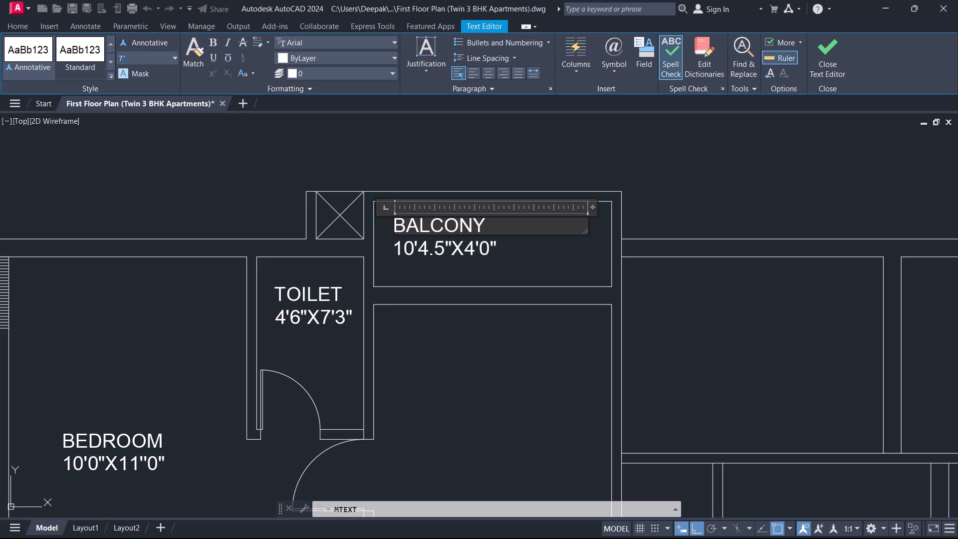
click(829, 59)
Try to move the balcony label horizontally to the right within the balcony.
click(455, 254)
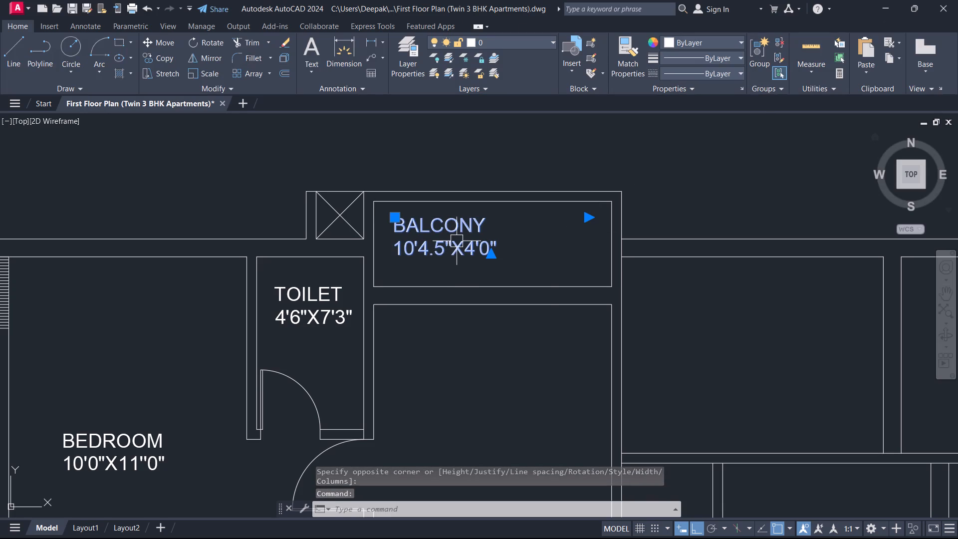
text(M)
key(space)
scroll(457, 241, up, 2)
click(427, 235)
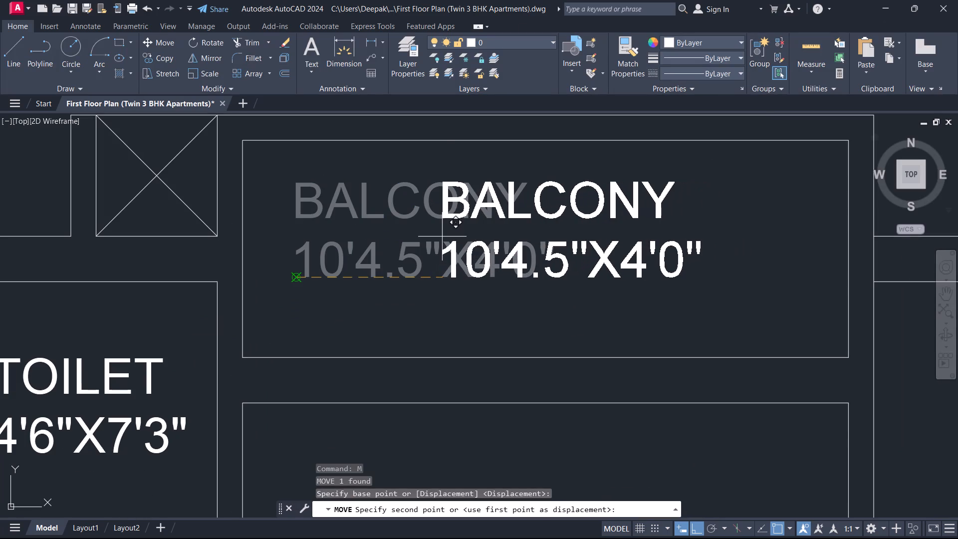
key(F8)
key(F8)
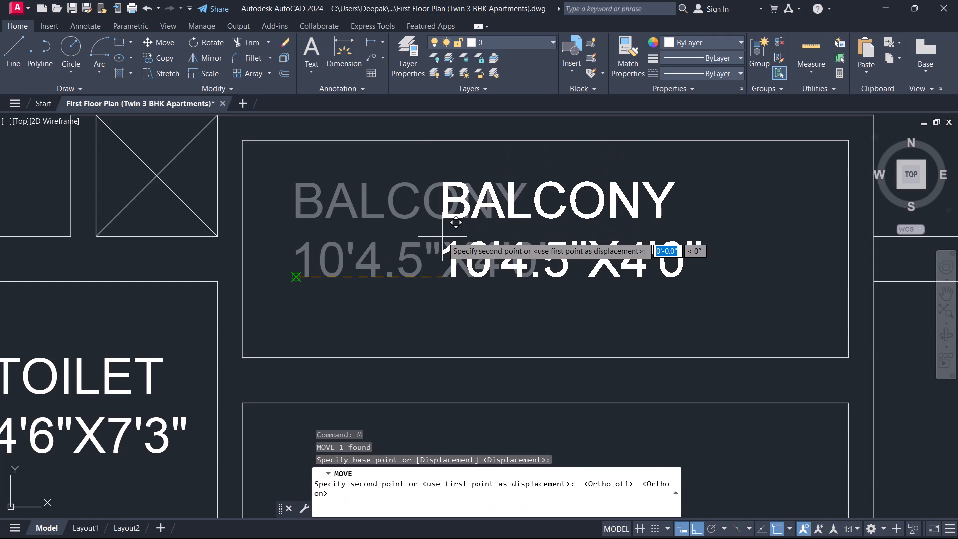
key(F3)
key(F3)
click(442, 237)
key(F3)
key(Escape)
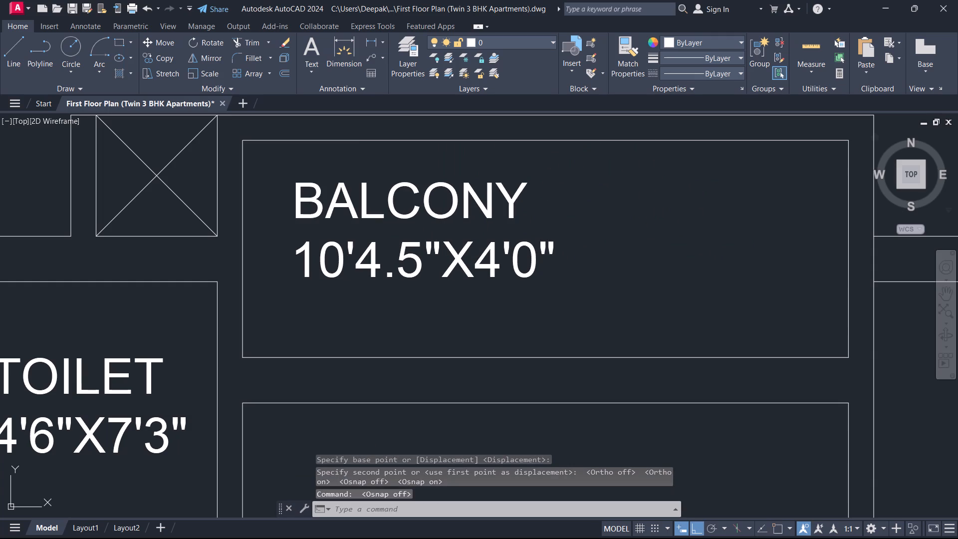
Move the balcony label about 1'-10" horizontally to the right, towards the middle of the balcony, with object snap off.
scroll(478, 238, down, 2)
scroll(523, 260, down, 1)
scroll(522, 261, up, 3)
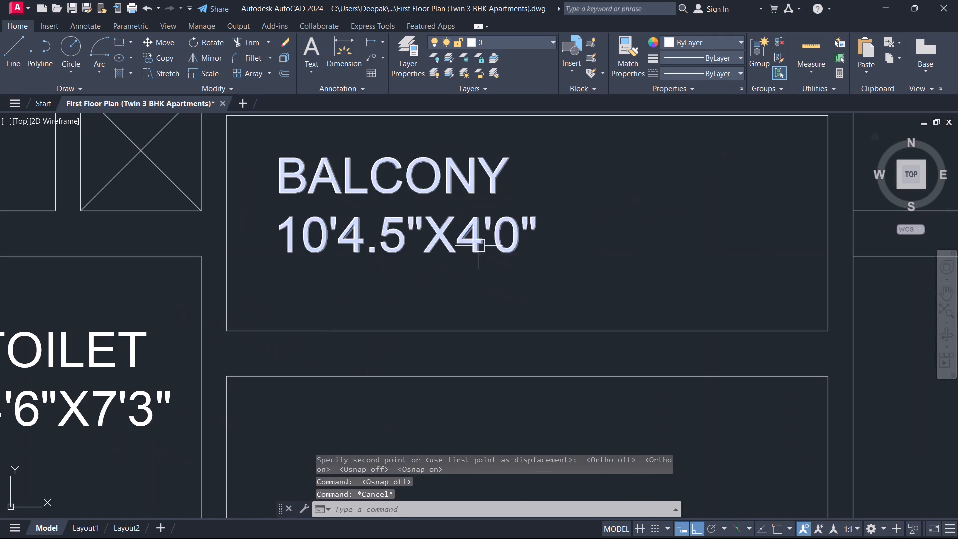
click(474, 241)
text(M)
key(space)
click(474, 241)
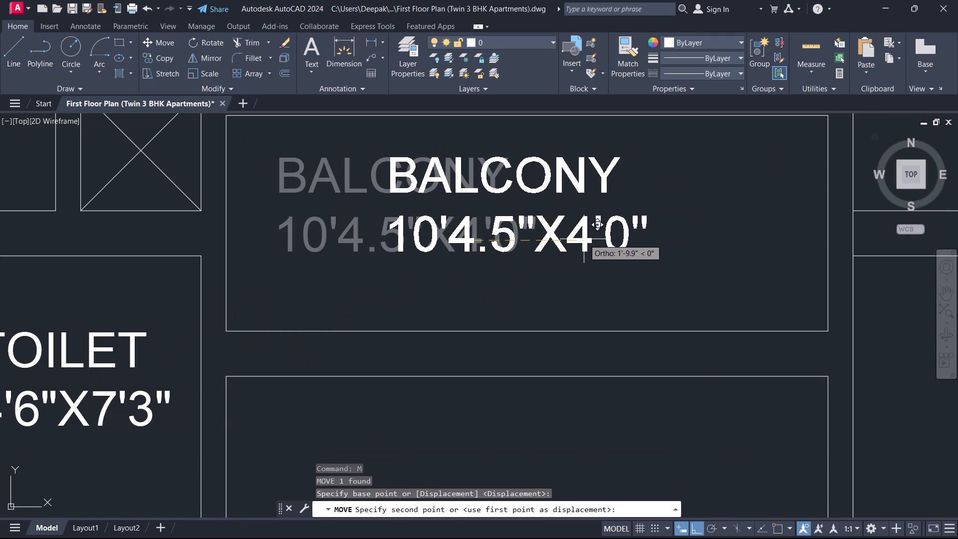
key(F3)
click(578, 241)
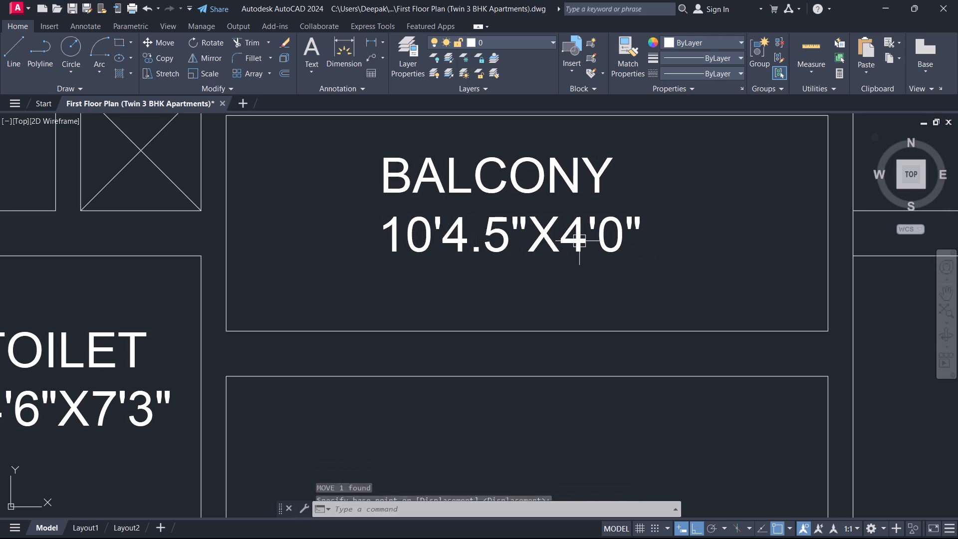
key(Escape)
key(F4)
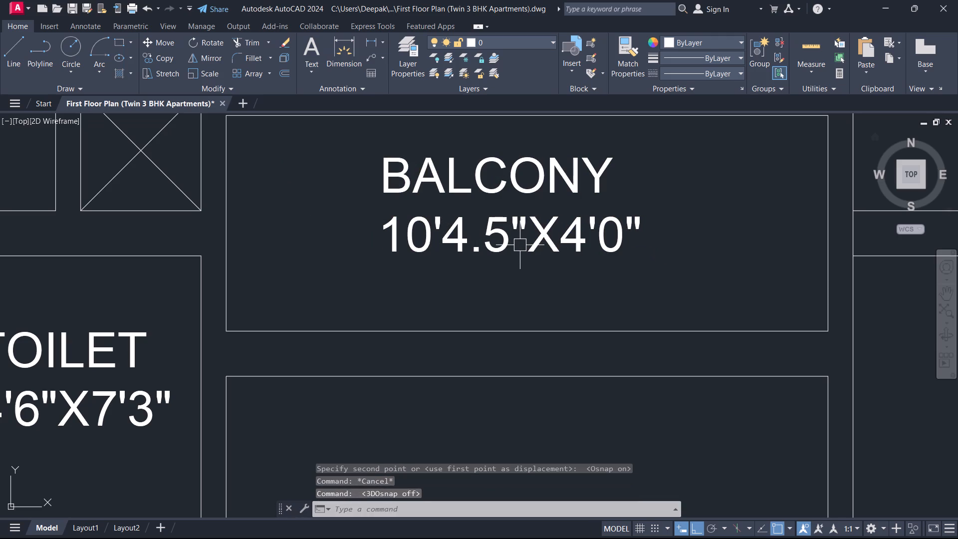
key(F4)
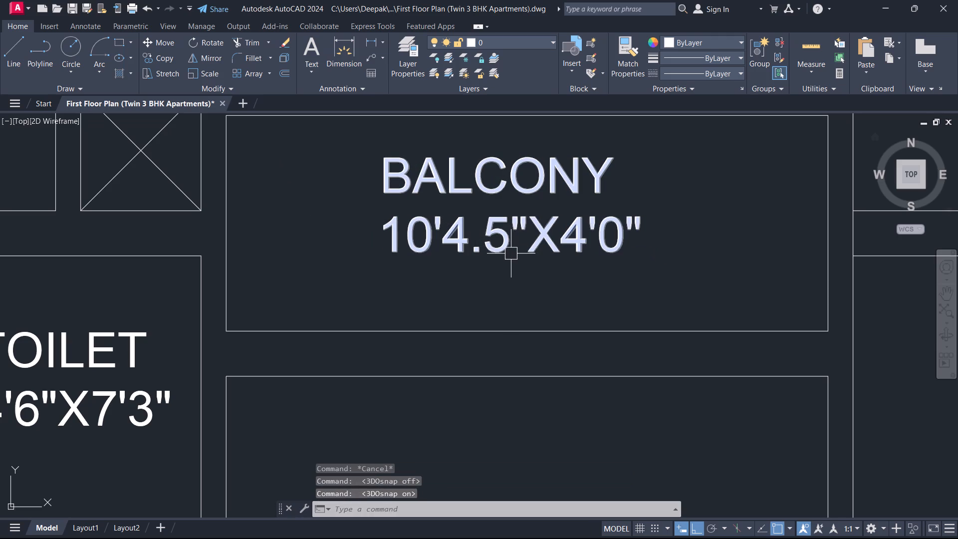
key(Escape)
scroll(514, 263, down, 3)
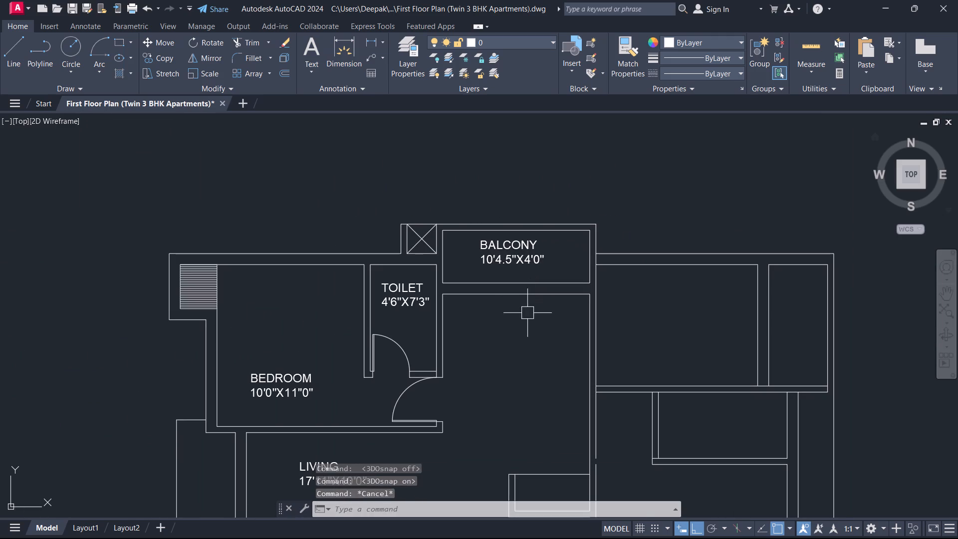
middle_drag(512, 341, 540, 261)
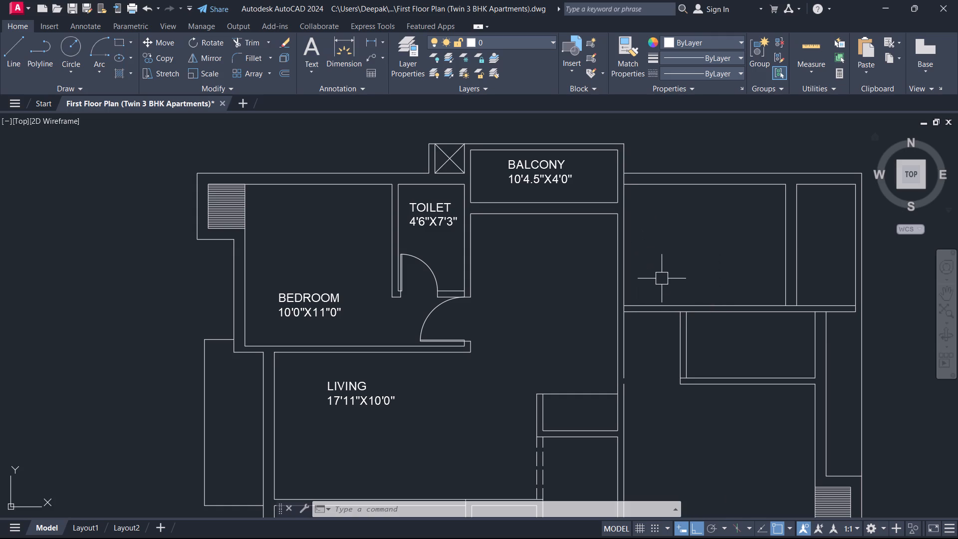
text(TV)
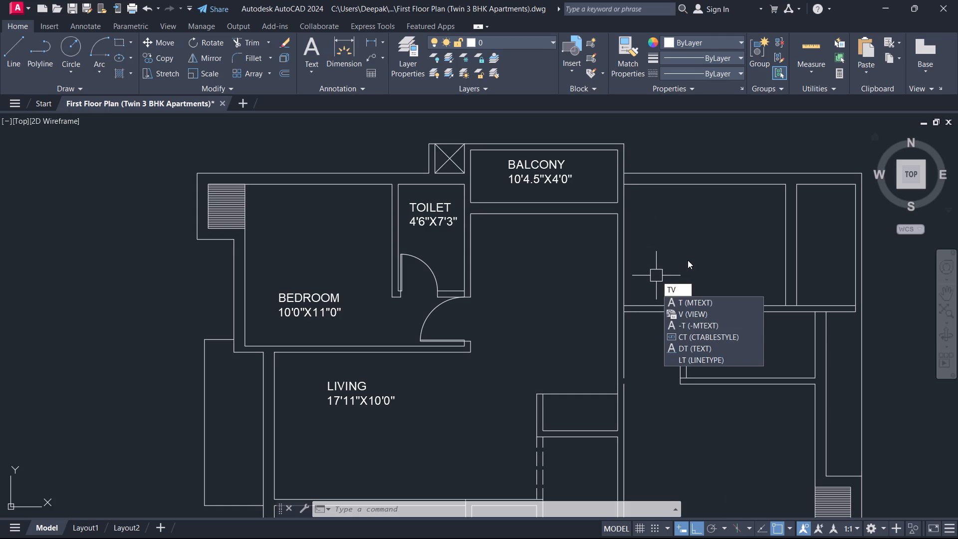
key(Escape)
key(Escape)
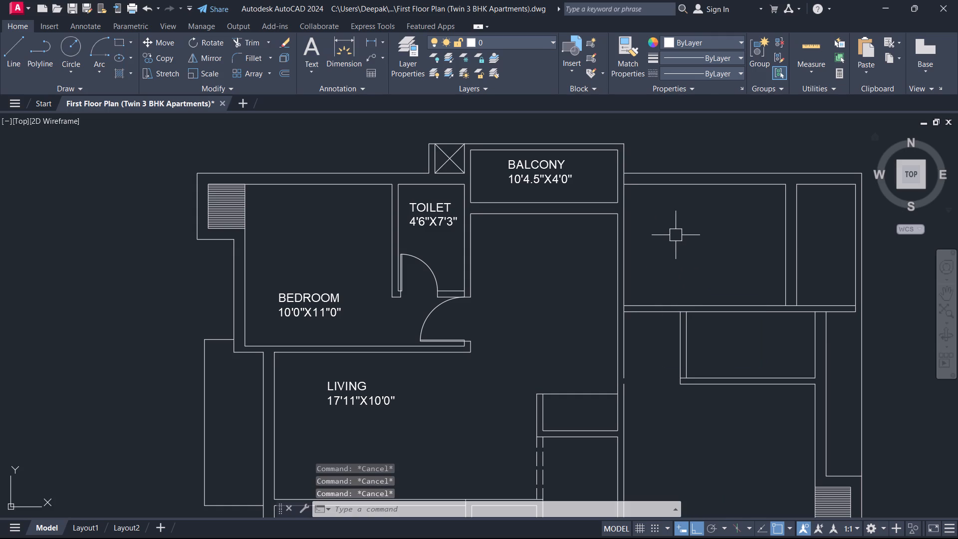
Offset the upper and right inner wall lines of the room to the right of the balcony 2' into the room.
key(o)
key(space)
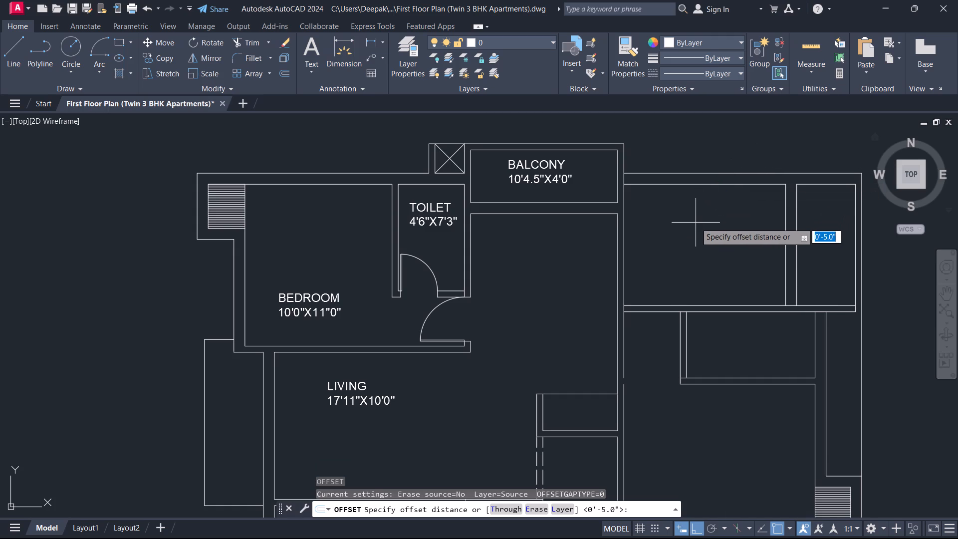
key(2)
key(apostrophe)
key(Return)
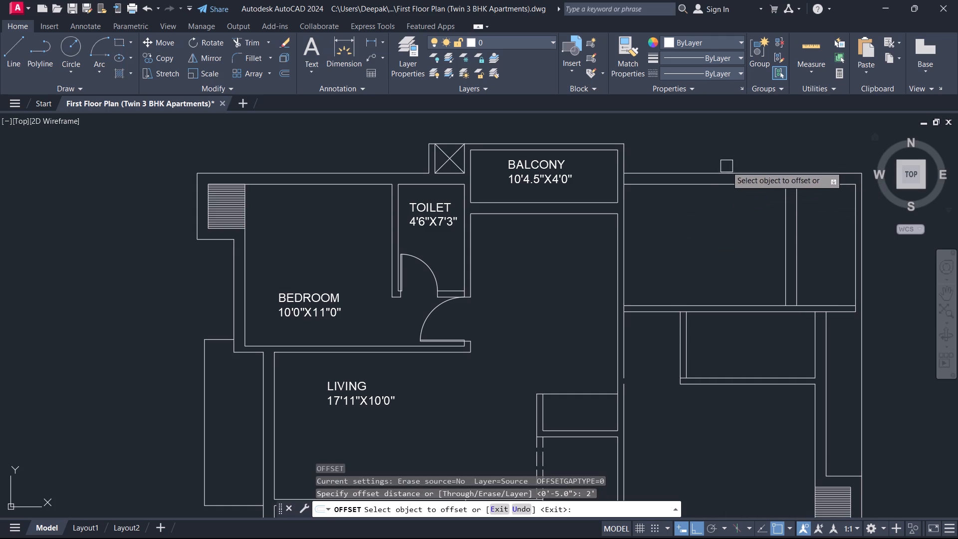
click(726, 189)
click(733, 218)
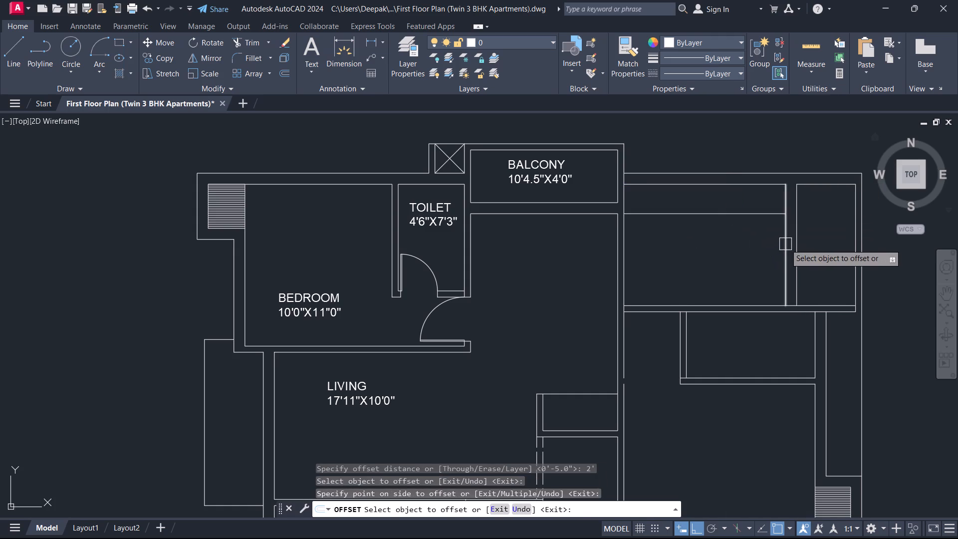
click(785, 244)
click(773, 239)
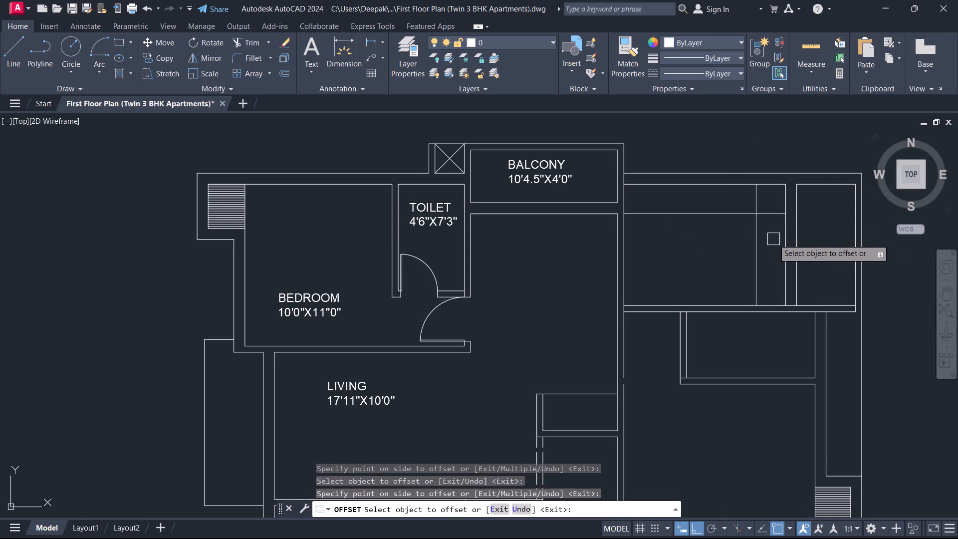
key(Escape)
Fillet the two 2' offset lines with zero radius into a clean corner.
text(F)
key(space)
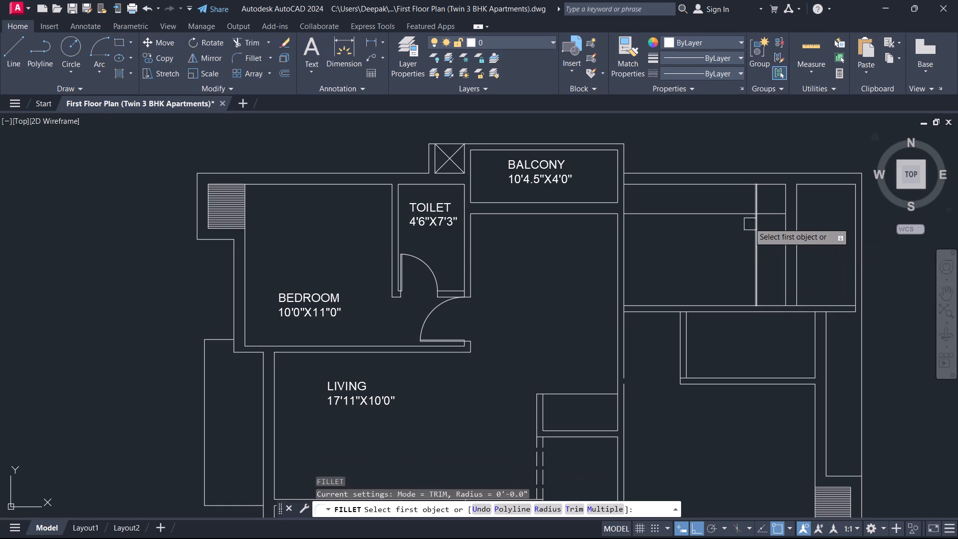
click(744, 219)
click(757, 231)
key(Escape)
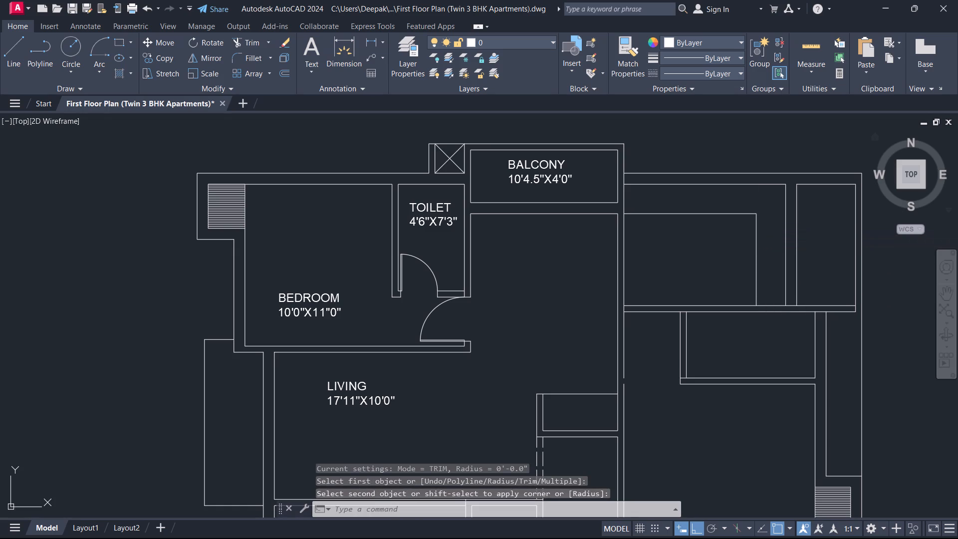
Offset the upper line of that room's bottom wall 3' upward into the room.
text(O)
key(space)
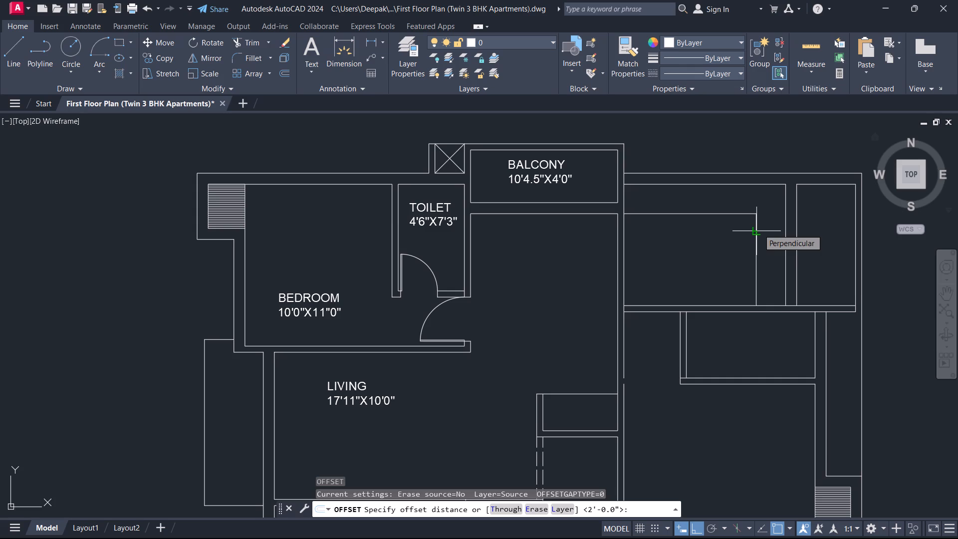
text(3')
key(Return)
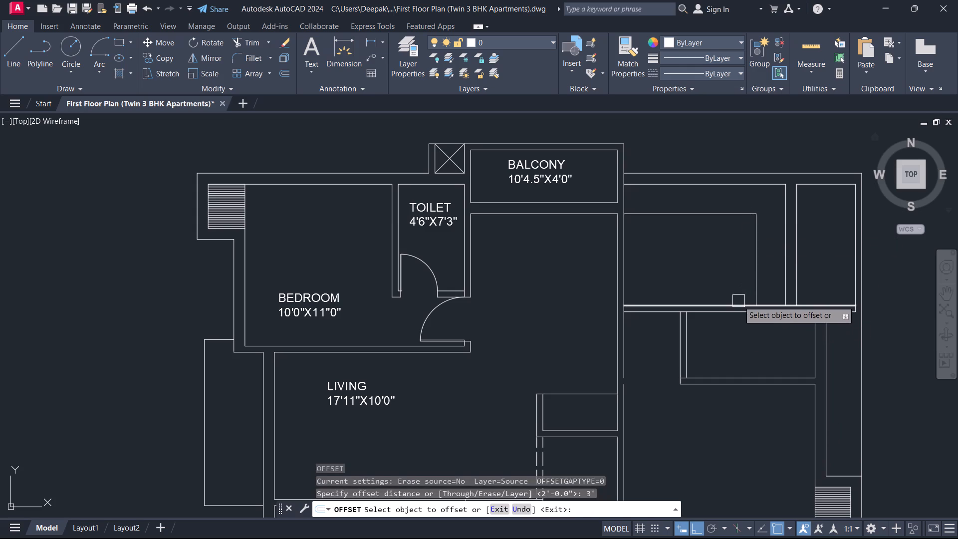
click(738, 301)
click(739, 261)
key(Escape)
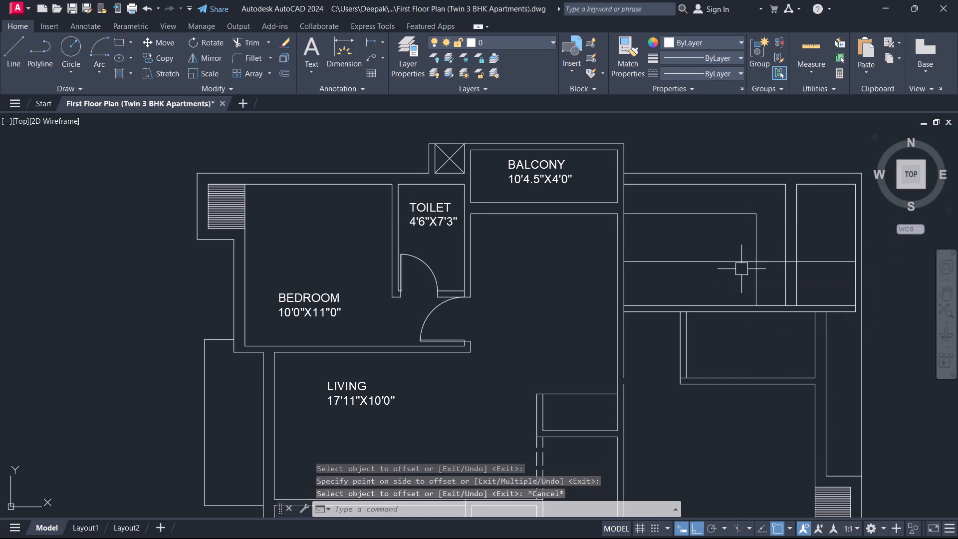
Trim the counter edge and partition wall lines below the 3' offset line, and that line's excess on both sides.
text(TR)
key(space)
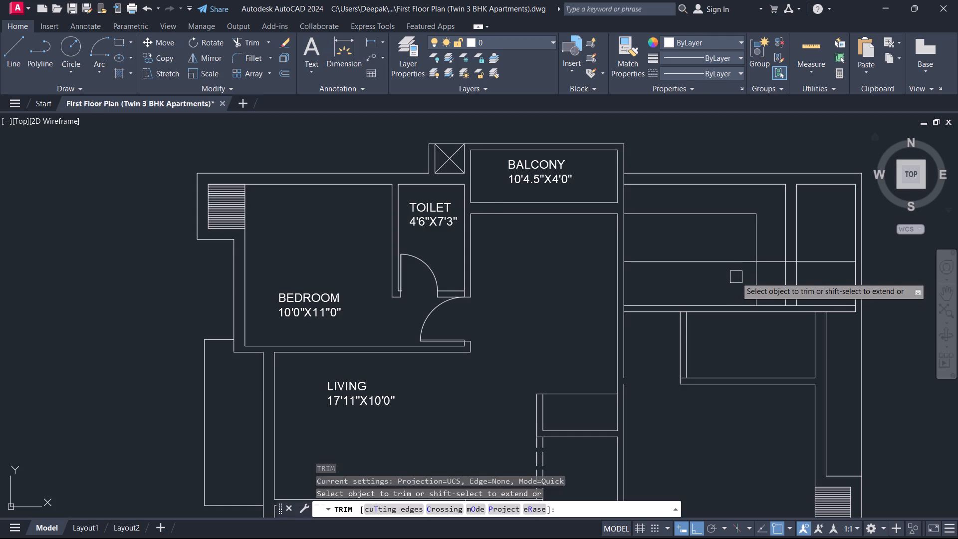
drag(719, 278, 803, 285)
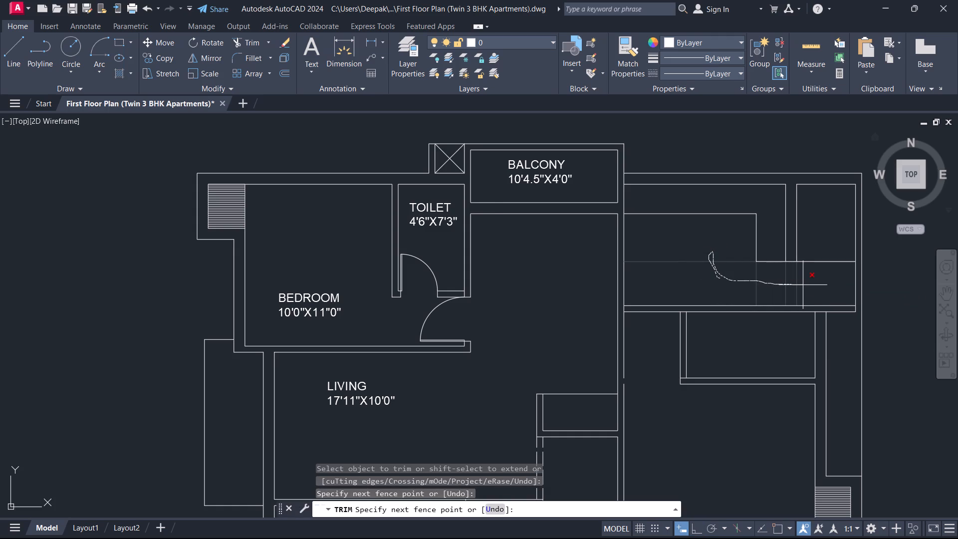
drag(803, 285, 817, 248)
key(Escape)
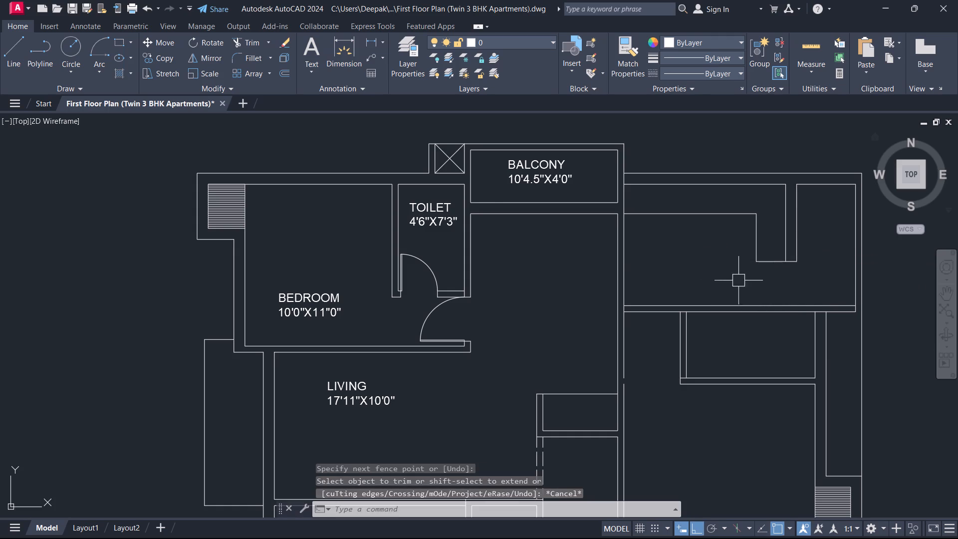
Extend the upper line of the room's bottom wall leftward across the thickness of the long vertical wall.
middle_drag(705, 283, 795, 264)
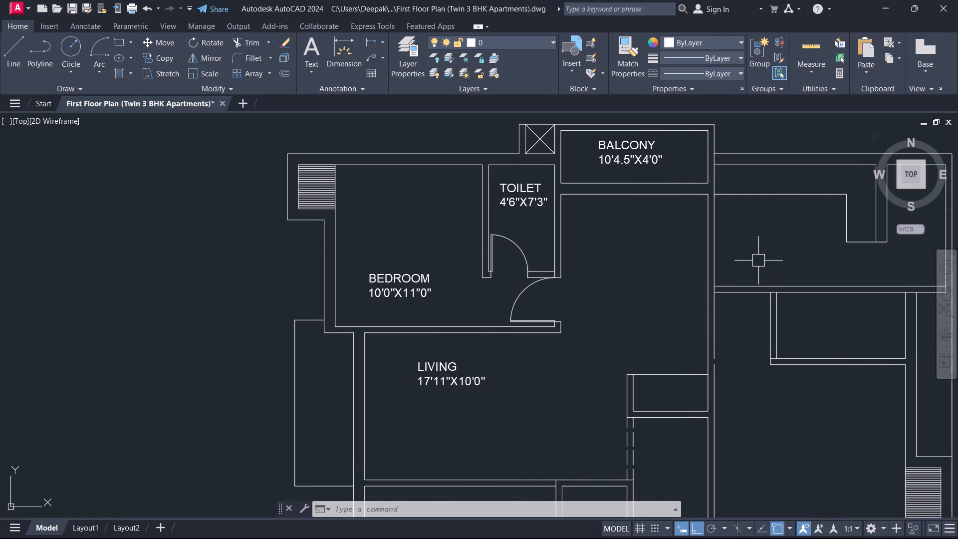
text(EX)
key(space)
click(740, 281)
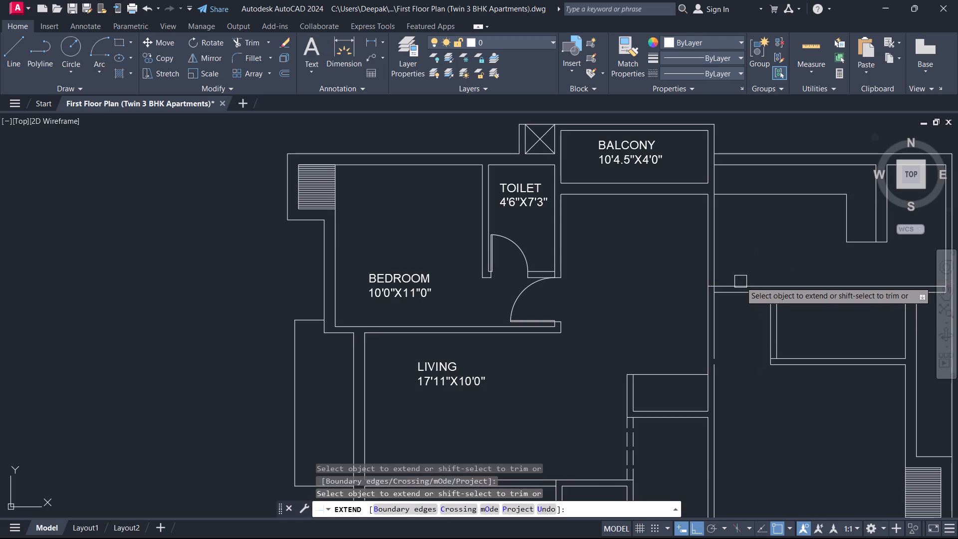
key(Escape)
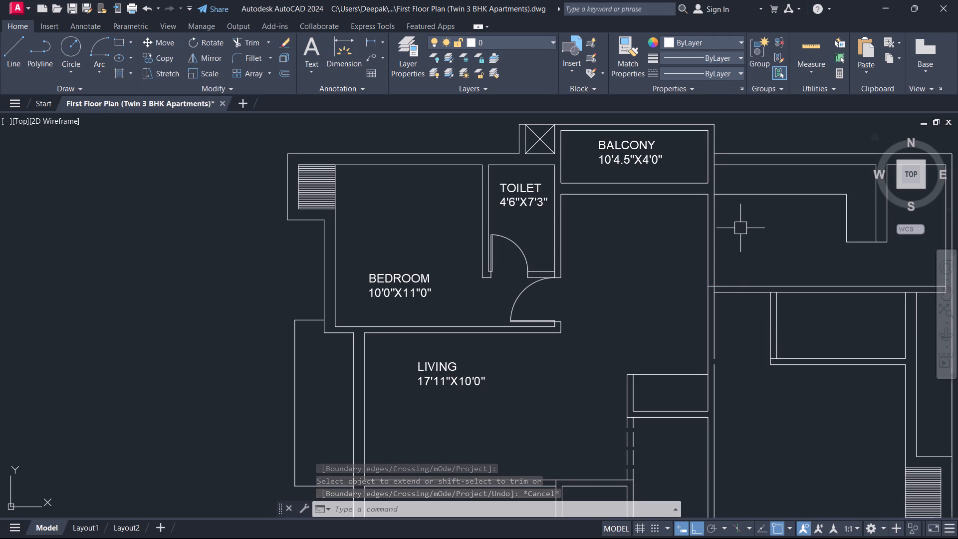
Offset the extended bottom wall line 4' upward.
text(O)
key(space)
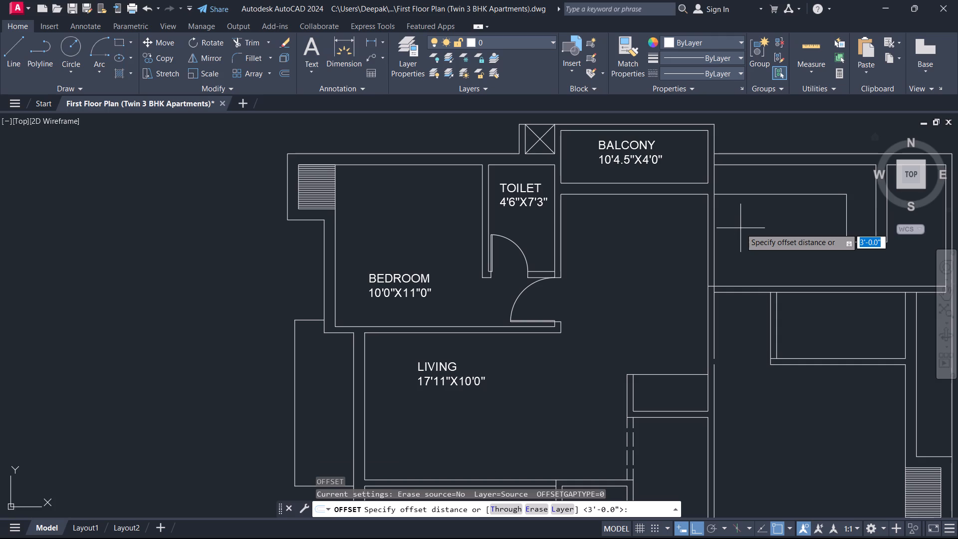
text(4')
key(Return)
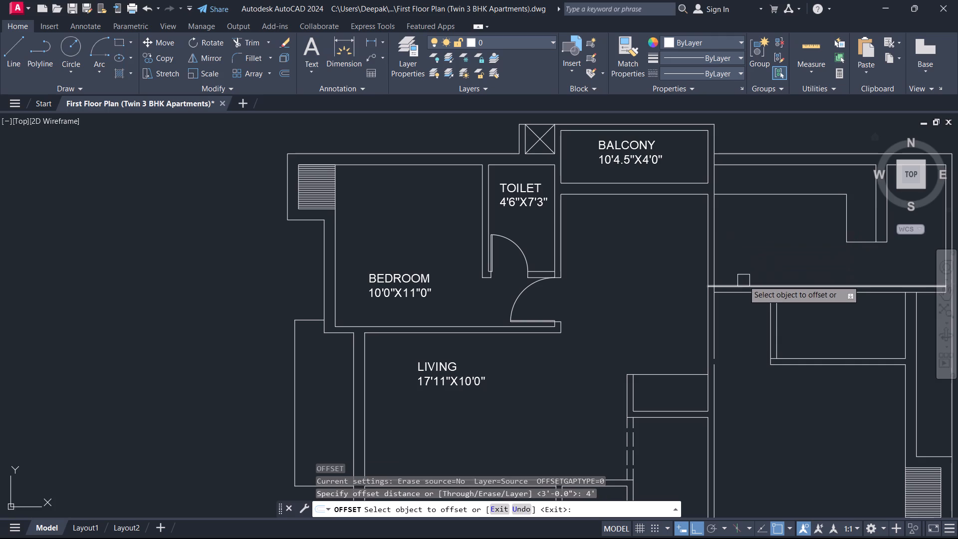
click(742, 284)
click(744, 235)
key(Escape)
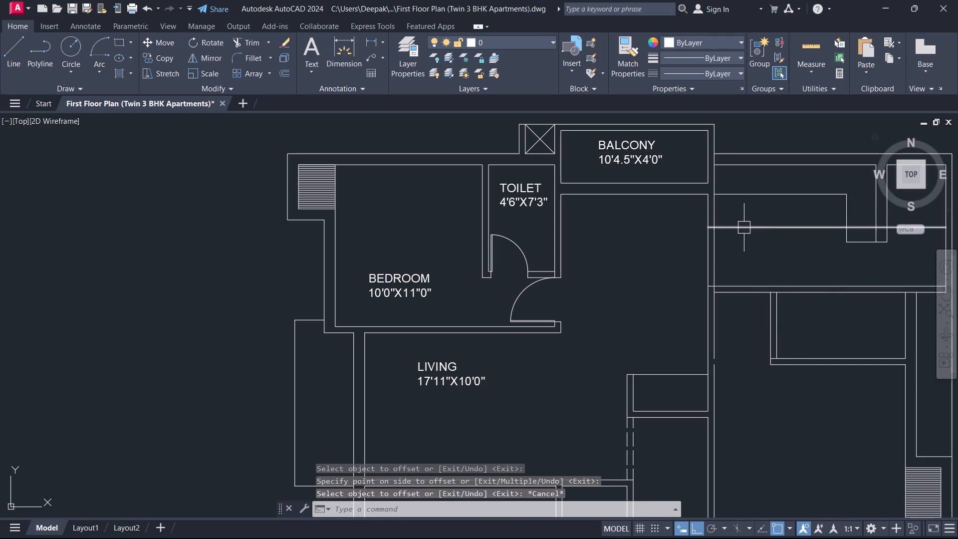
Trim and erase the 4' offset line inside the rooms, keeping only the short piece across the long vertical wall.
text(TR)
key(space)
click(744, 225)
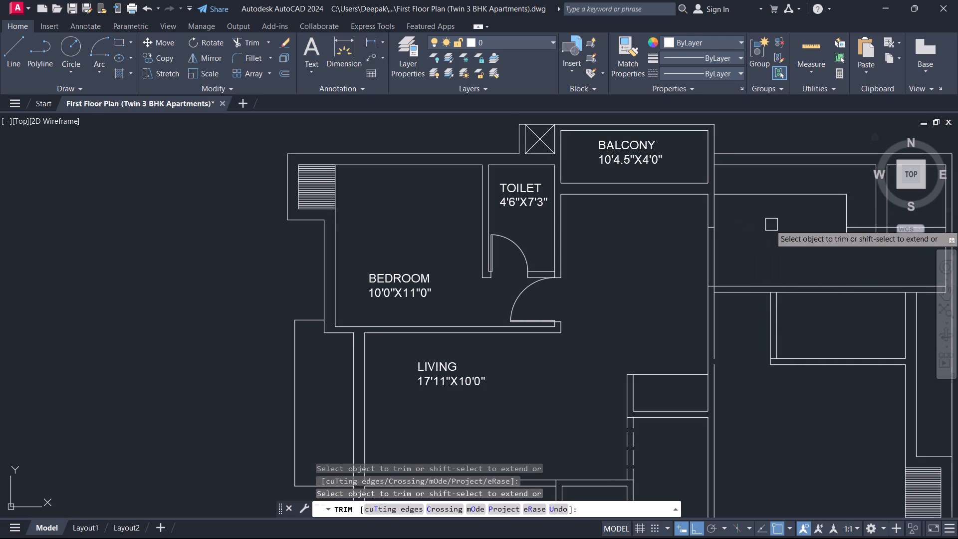
scroll(826, 234, up, 2)
middle_drag(821, 235, 632, 252)
key(Escape)
drag(843, 250, 841, 242)
click(833, 220)
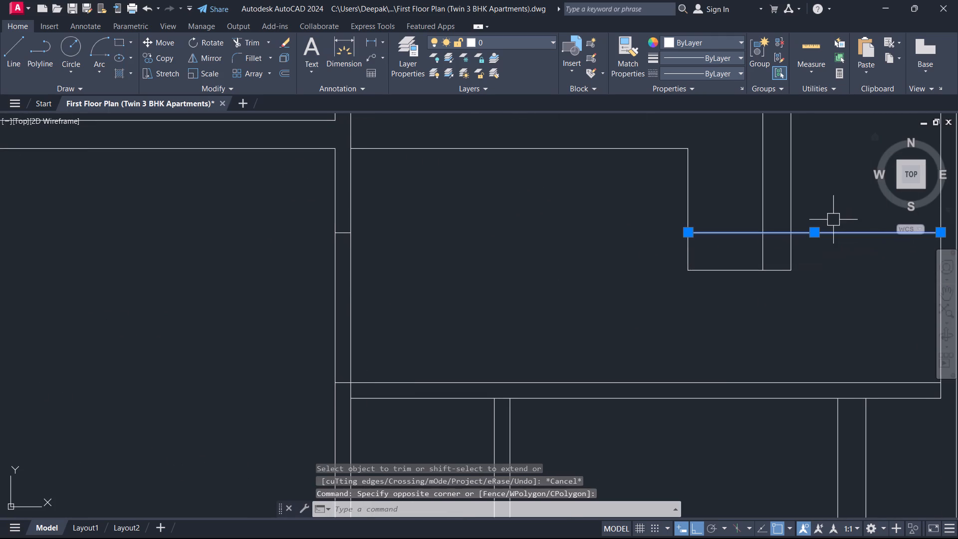
key(Delete)
scroll(675, 240, down, 1)
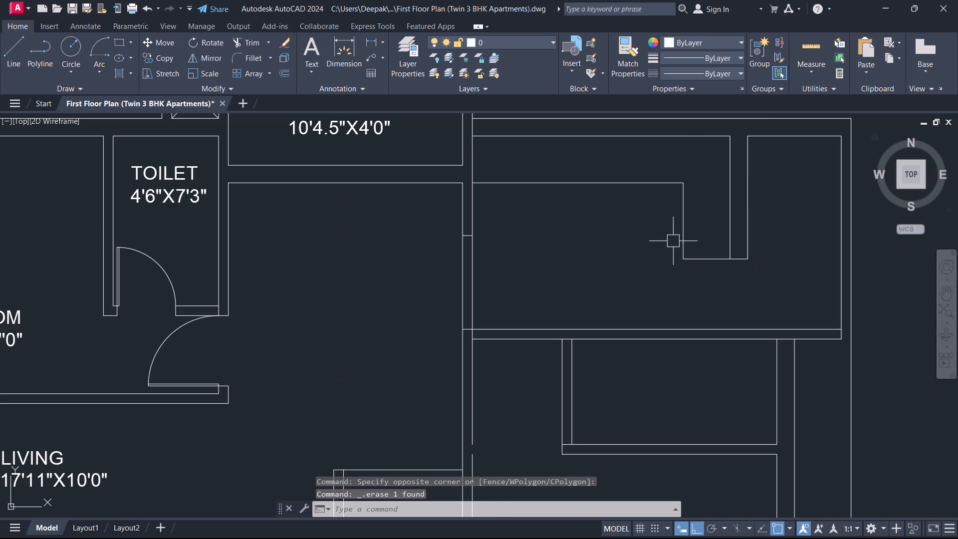
scroll(631, 252, down, 1)
middle_drag(631, 252, 754, 258)
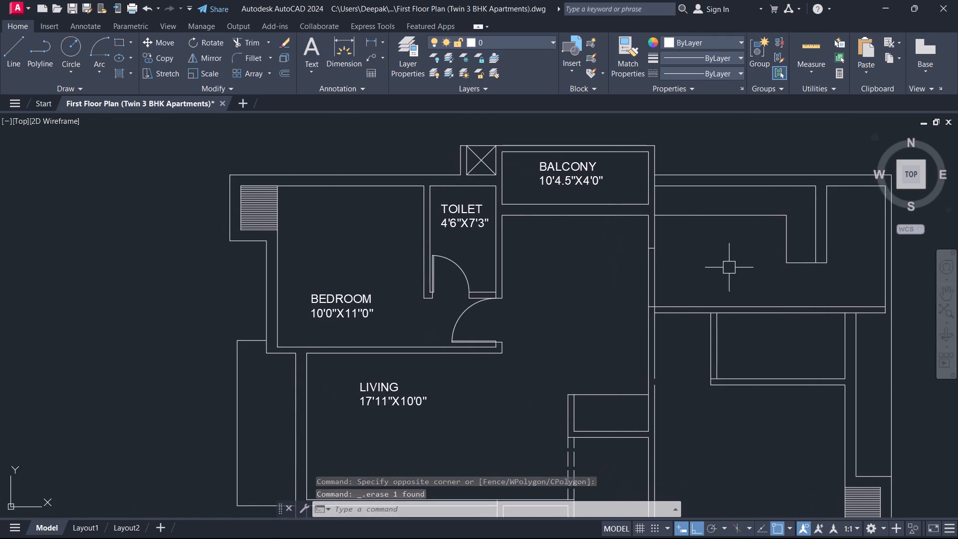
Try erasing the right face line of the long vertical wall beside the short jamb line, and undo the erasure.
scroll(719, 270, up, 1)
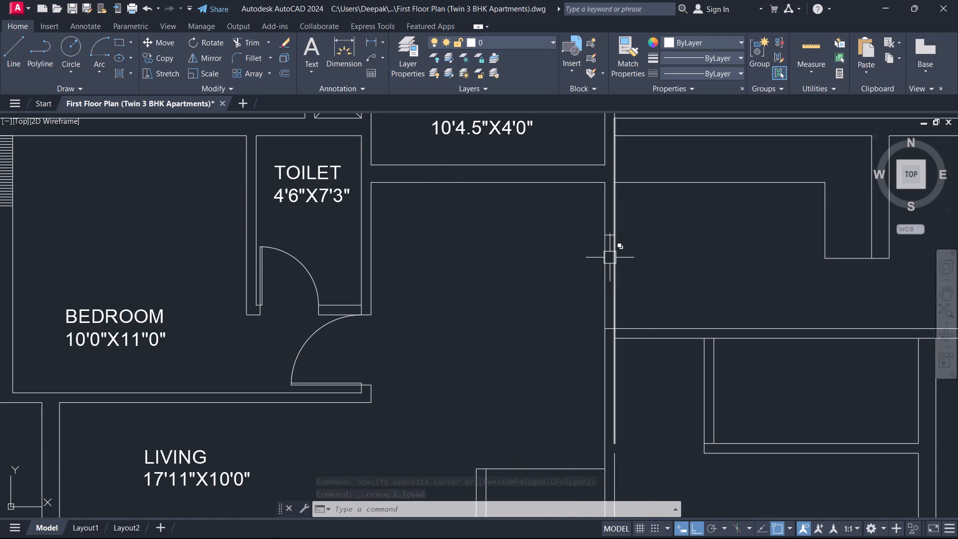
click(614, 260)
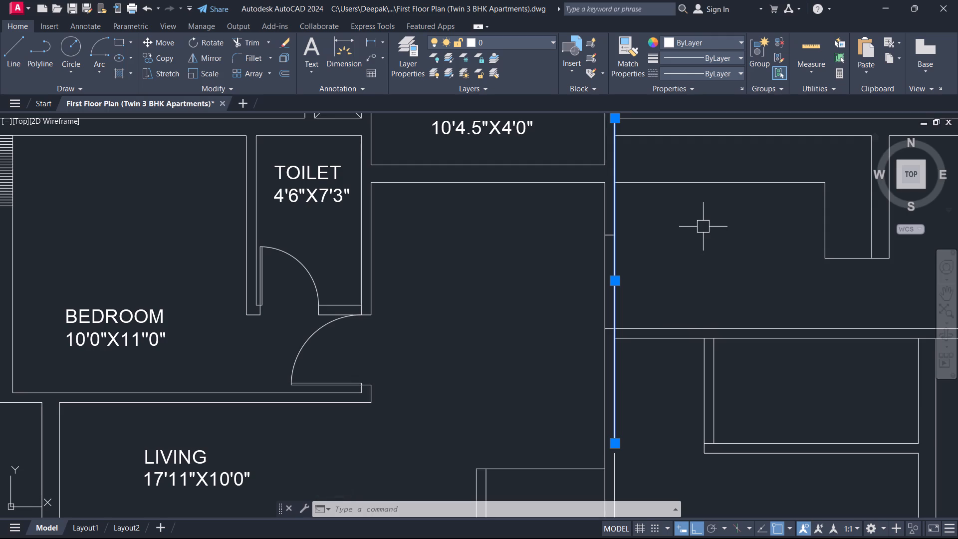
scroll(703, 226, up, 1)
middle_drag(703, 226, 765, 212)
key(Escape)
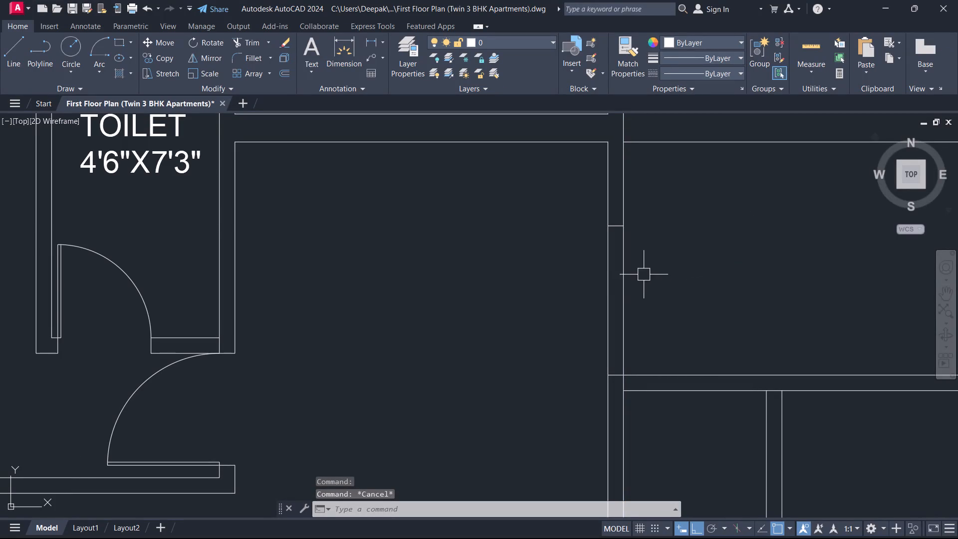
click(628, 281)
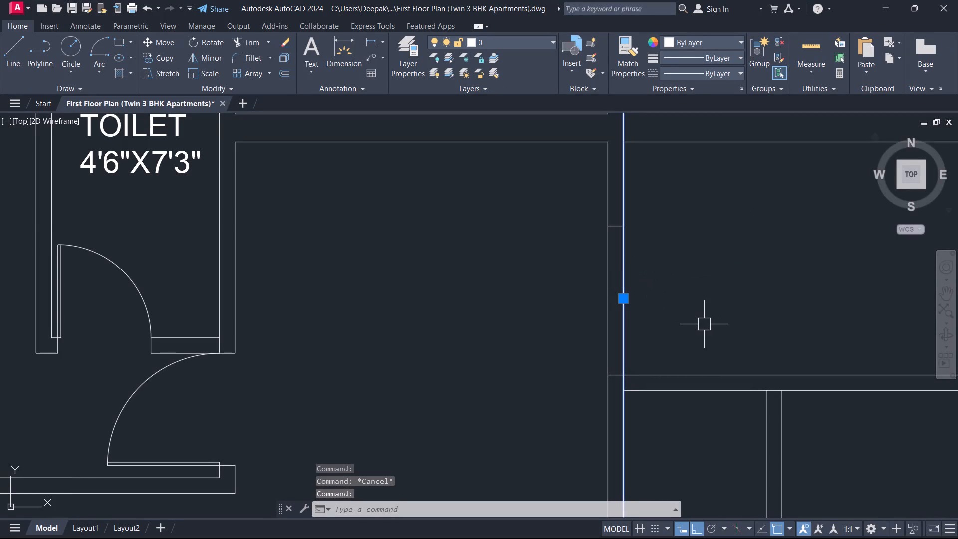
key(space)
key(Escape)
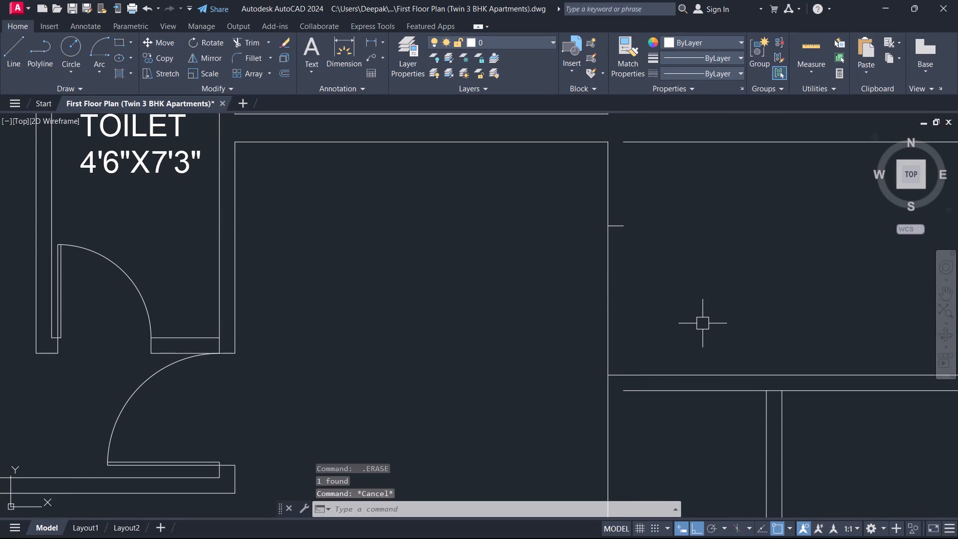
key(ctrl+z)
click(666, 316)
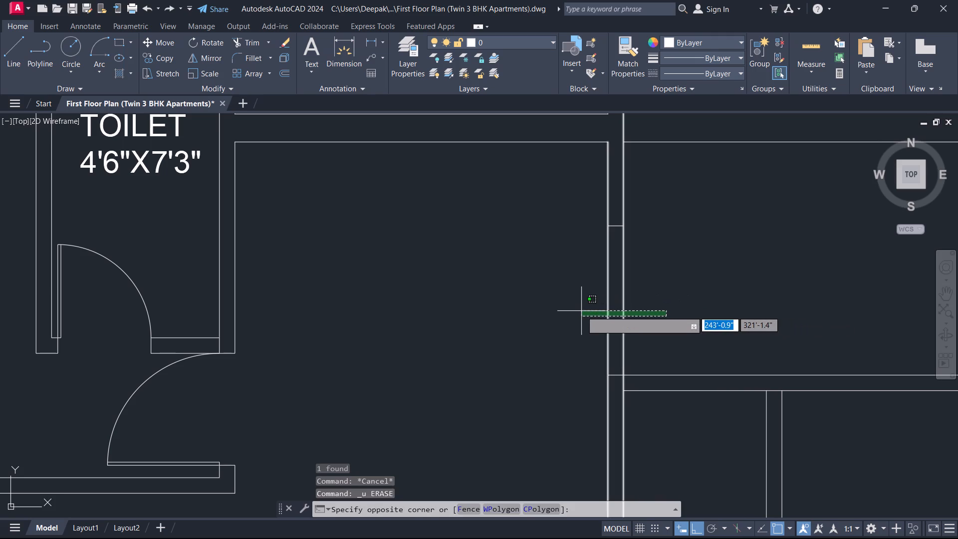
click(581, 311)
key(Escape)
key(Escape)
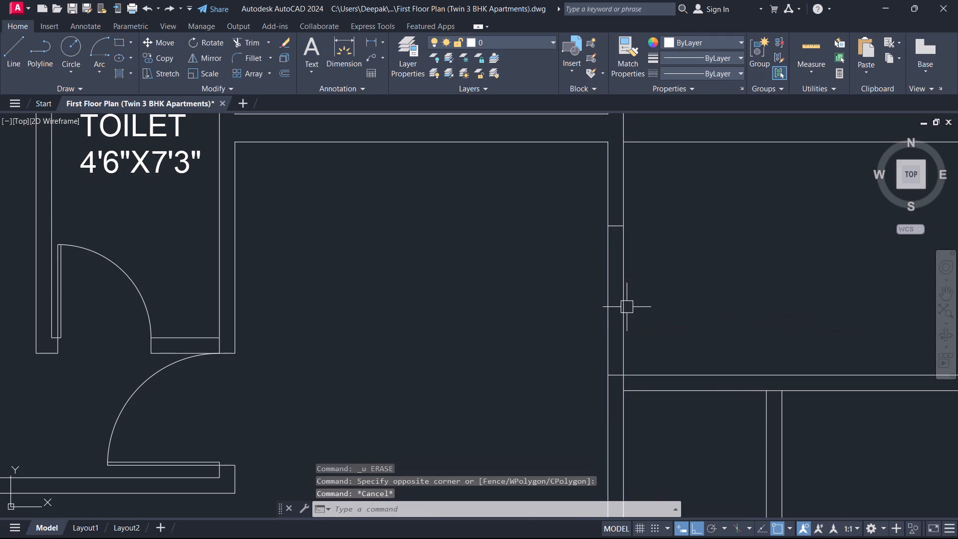
Break both face lines of the long vertical wall at the short jamb line and at the bottom wall's upper line.
click(628, 312)
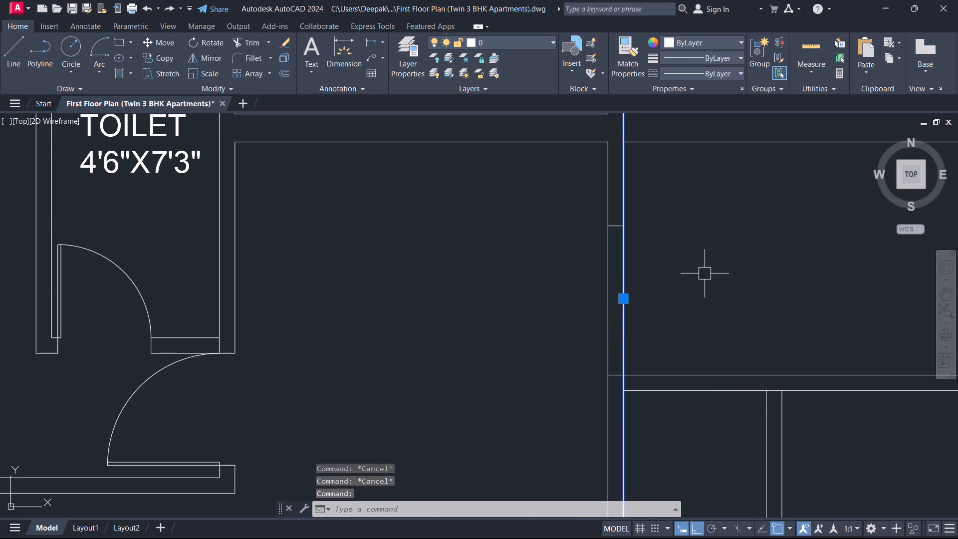
text(BR)
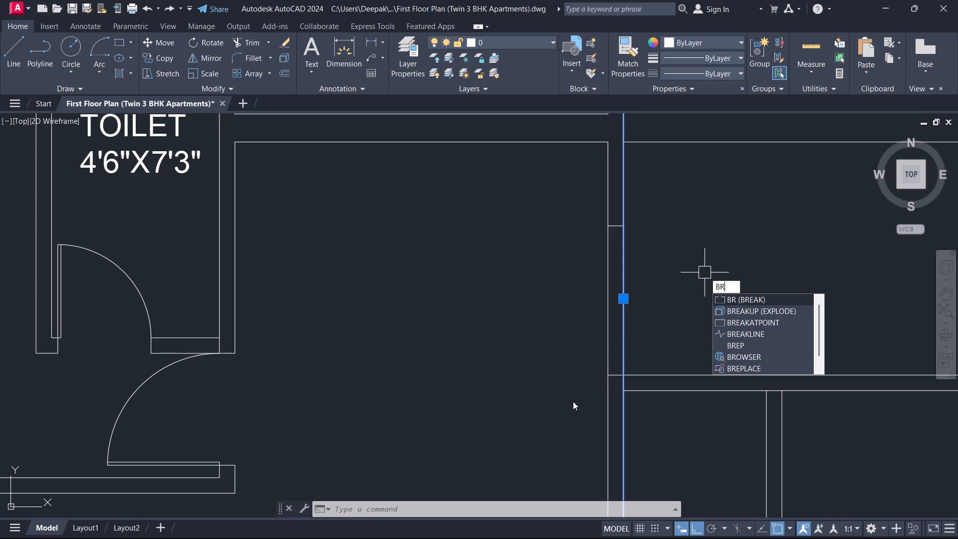
click(764, 325)
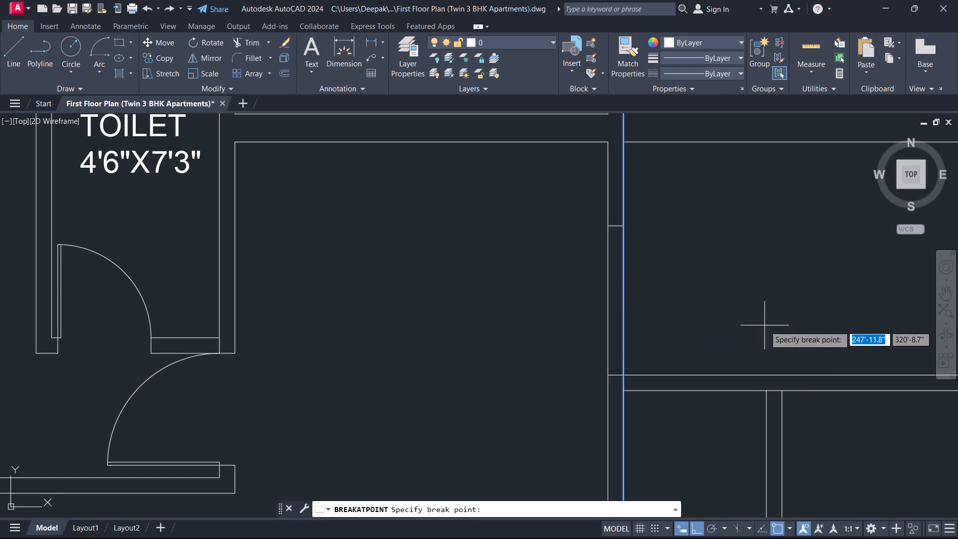
click(624, 227)
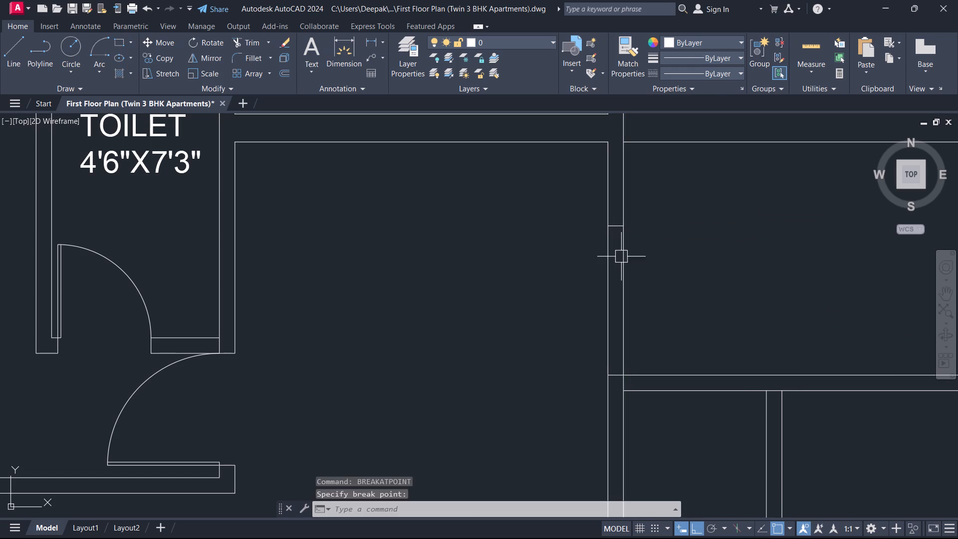
click(621, 258)
key(space)
click(626, 374)
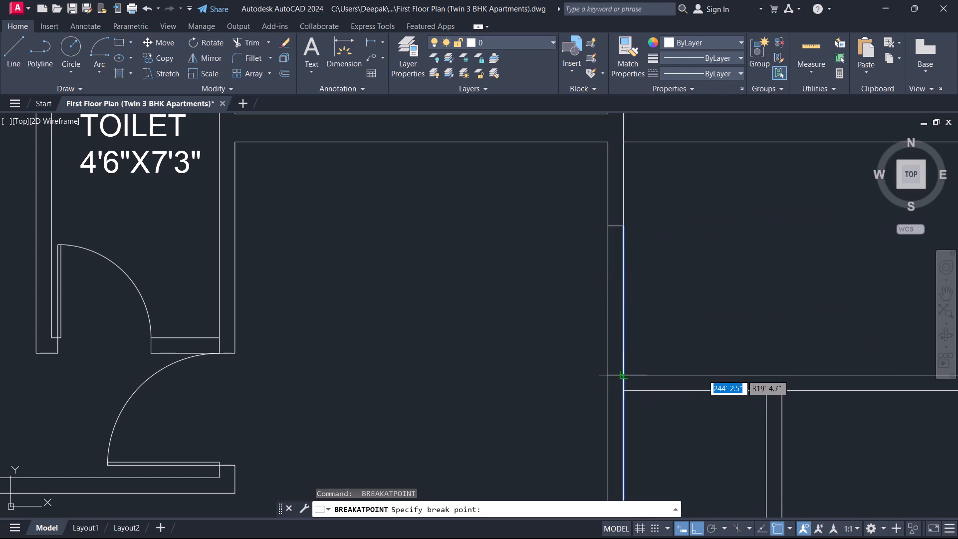
click(613, 344)
key(space)
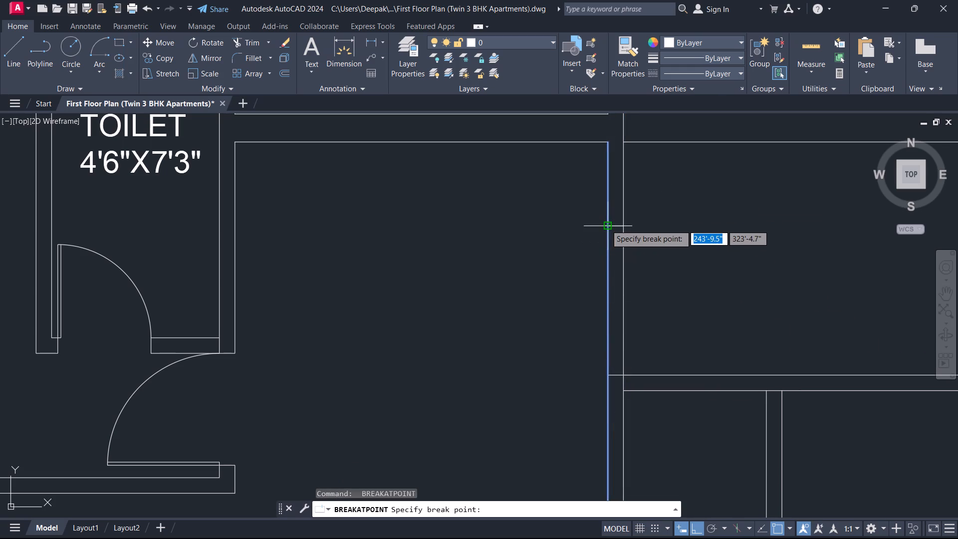
click(606, 225)
click(609, 276)
key(space)
click(607, 375)
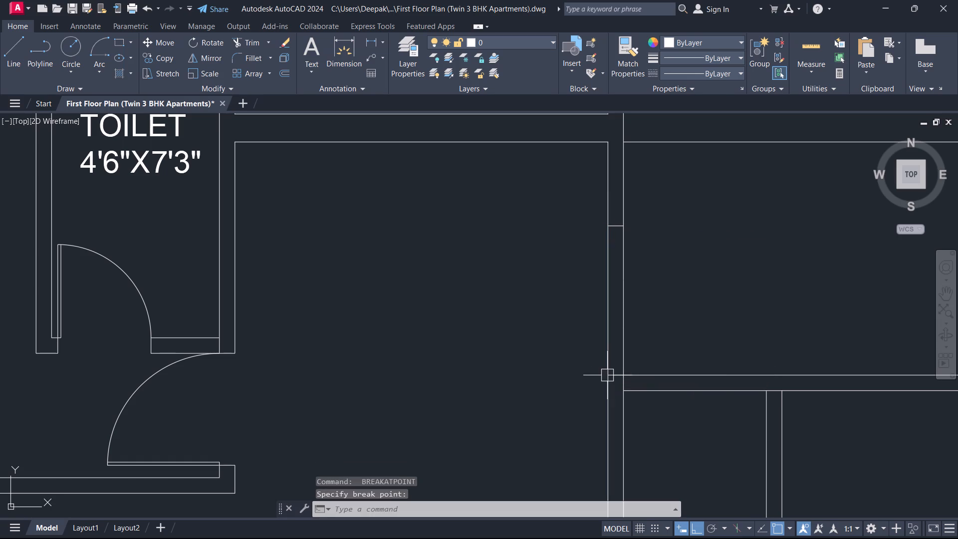
key(Escape)
Apply a dashed linetype to the two broken wall face segments between the jamb line and the bottom wall.
drag(675, 337, 659, 320)
click(579, 300)
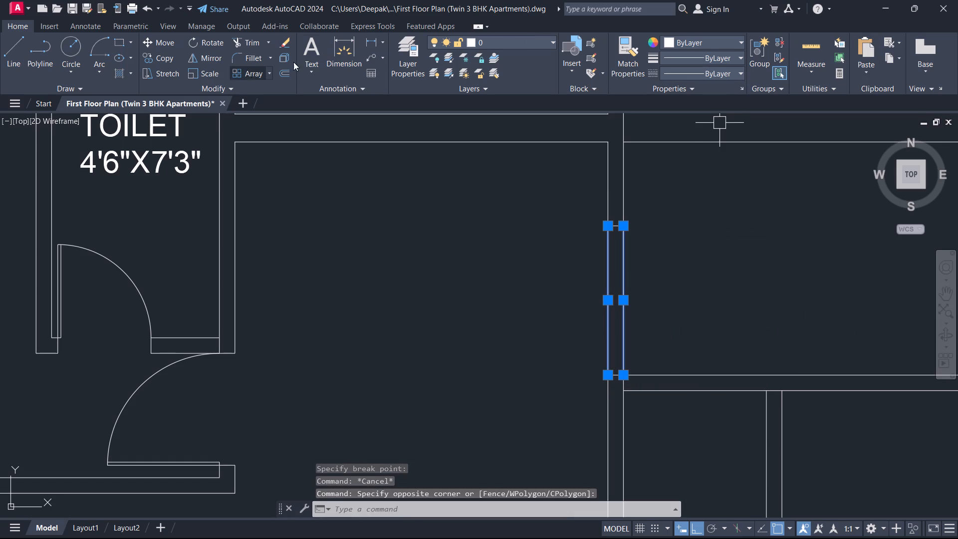
click(713, 74)
click(706, 119)
key(Escape)
Trim the horizontal wall's lower line between the two faces of the short vertical partition below it.
scroll(660, 183, down, 1)
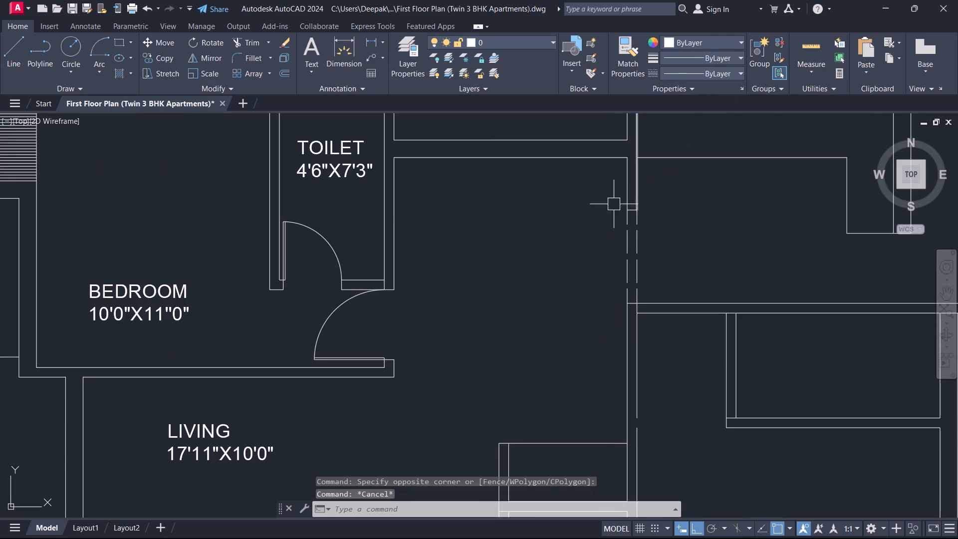
scroll(576, 212, down, 1)
middle_drag(538, 214, 601, 183)
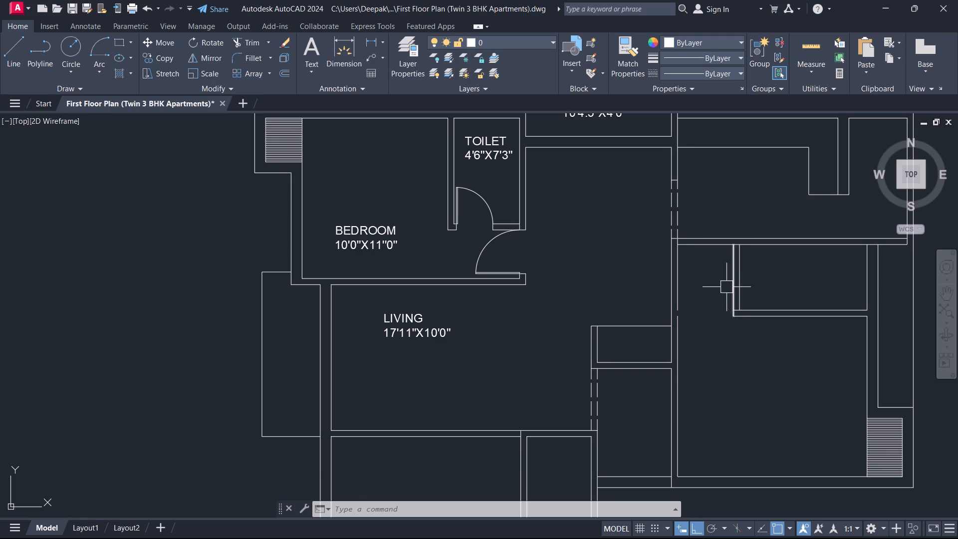
scroll(724, 287, up, 1)
middle_drag(724, 287, 710, 289)
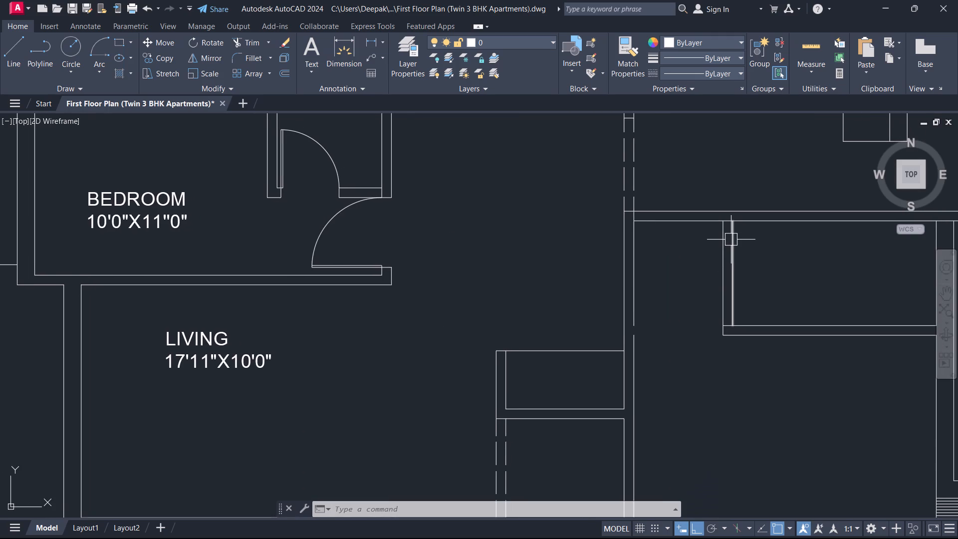
text(TR)
key(space)
scroll(731, 240, up, 3)
click(718, 174)
key(Escape)
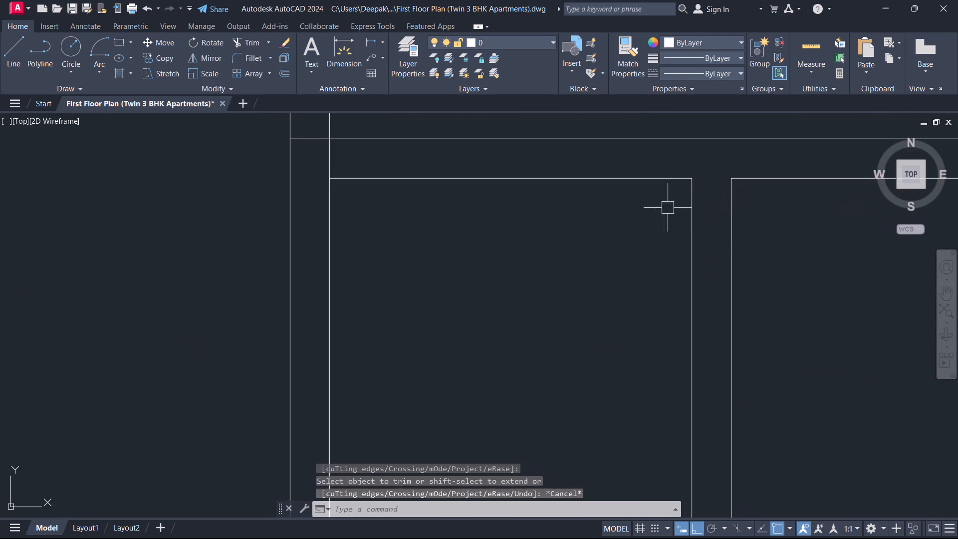
Trim the long vertical wall's right face line between the two lines of the adjoining horizontal wall.
scroll(530, 260, down, 1)
scroll(446, 271, down, 1)
middle_drag(479, 297, 489, 282)
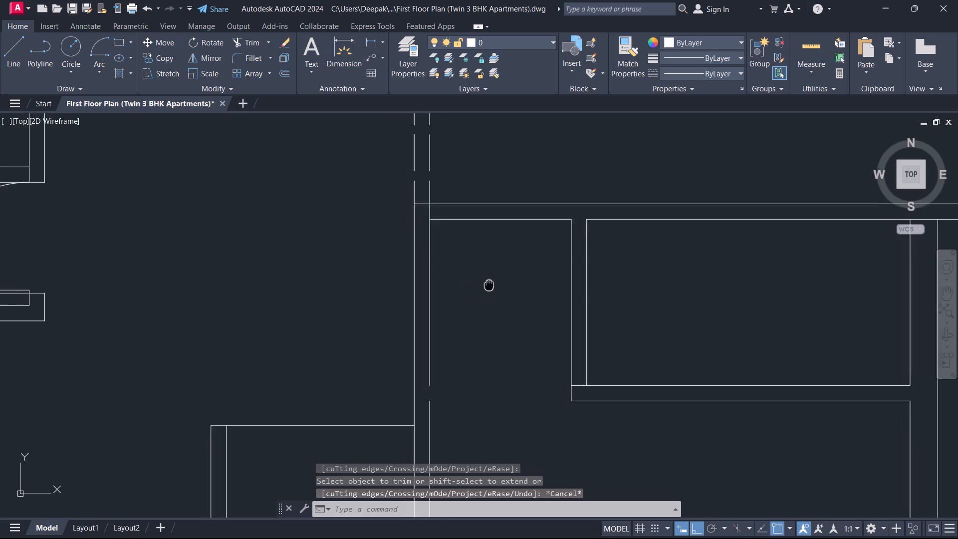
middle_drag(489, 282, 497, 269)
scroll(463, 202, up, 2)
text(TR)
key(space)
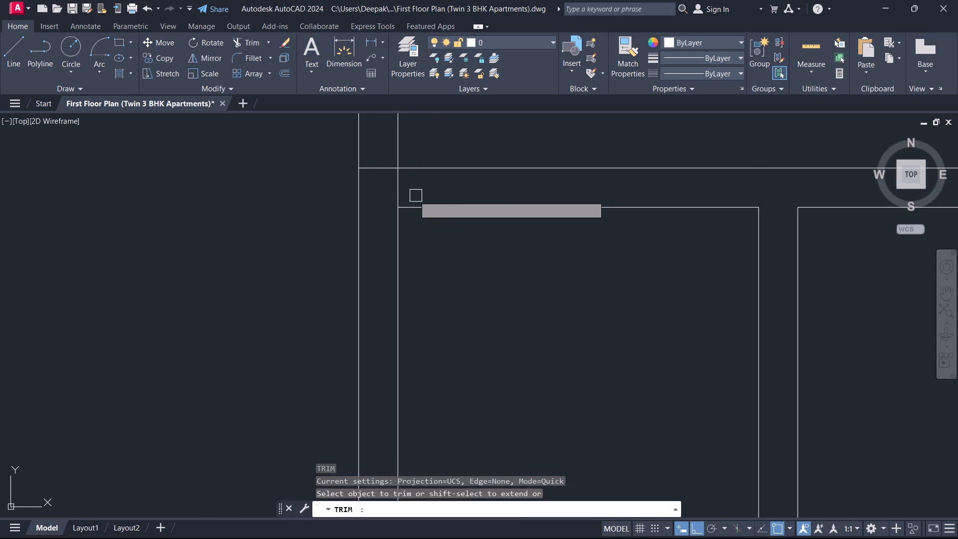
click(413, 196)
click(381, 186)
key(Escape)
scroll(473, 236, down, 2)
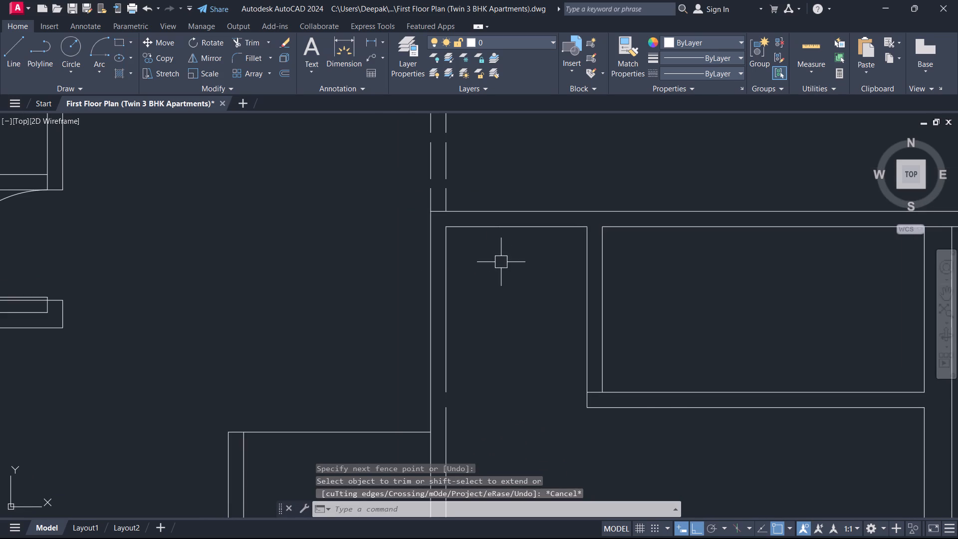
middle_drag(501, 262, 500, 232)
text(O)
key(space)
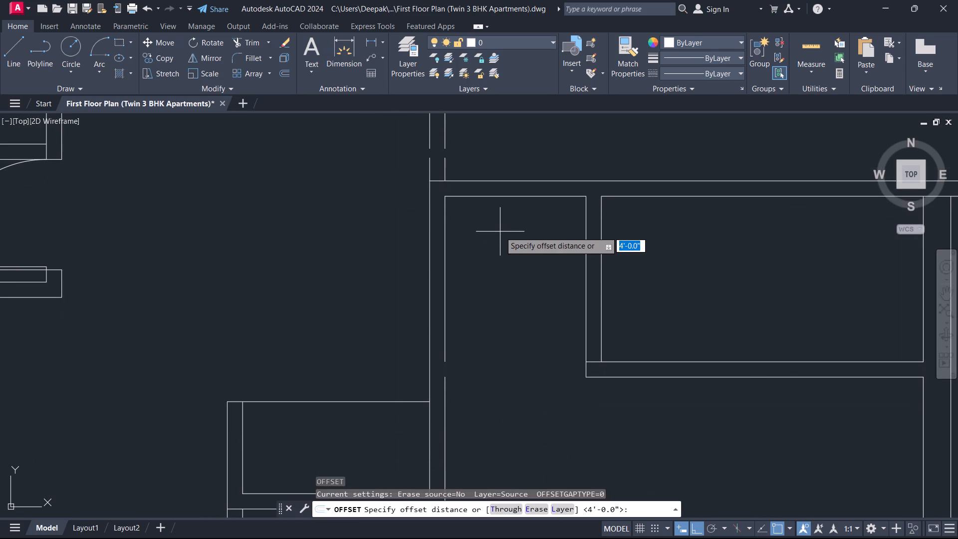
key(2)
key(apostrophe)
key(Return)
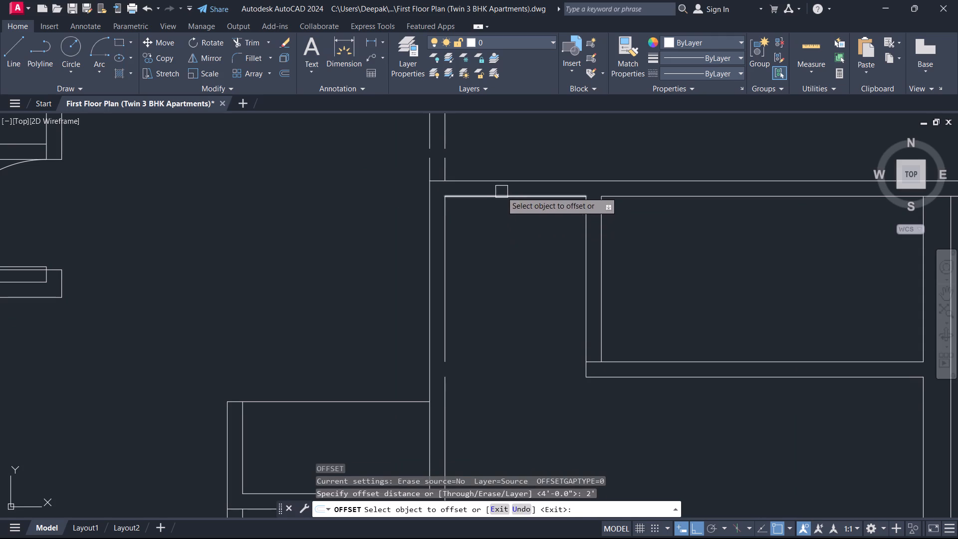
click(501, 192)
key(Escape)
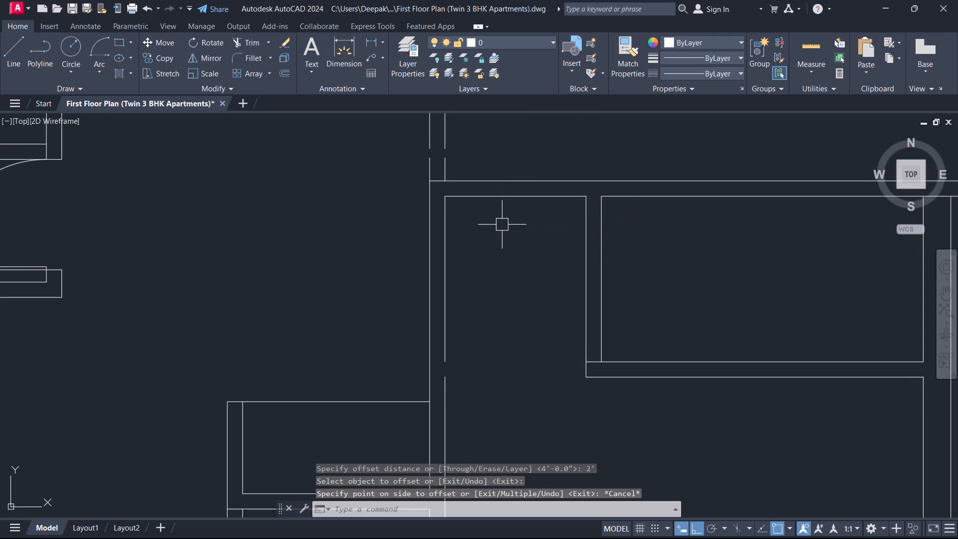
Offset the horizontal wall's lower line 1' downward between the long vertical wall and the short partition.
text(O)
key(space)
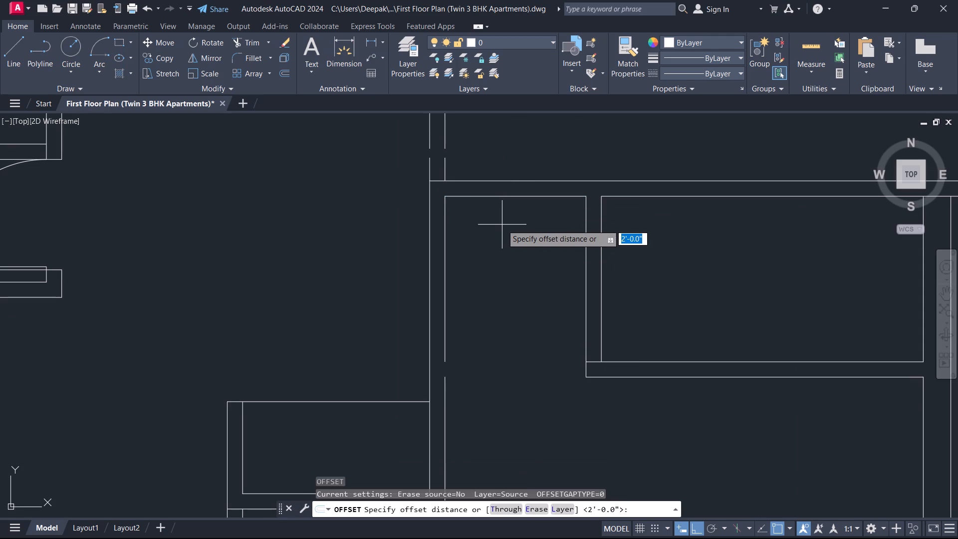
text(1')
key(Return)
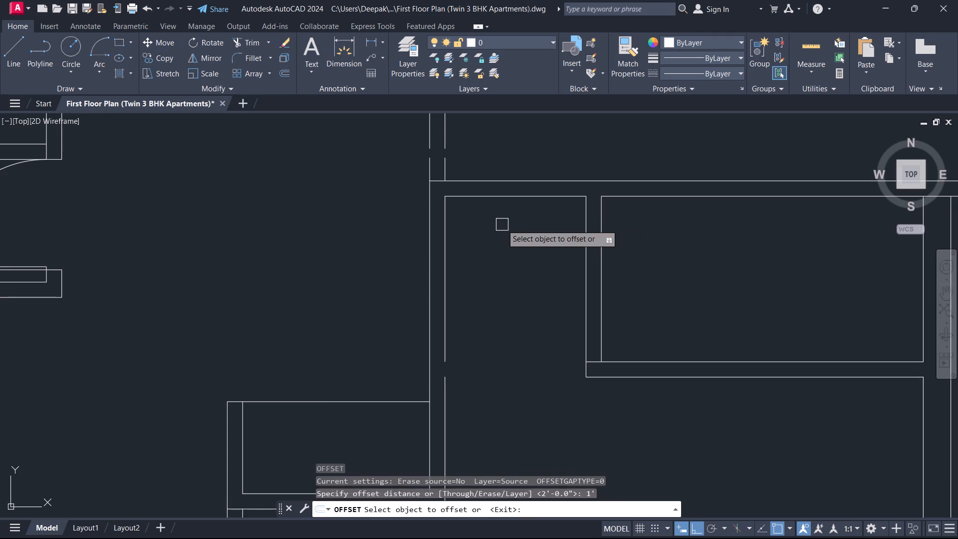
click(505, 190)
click(528, 195)
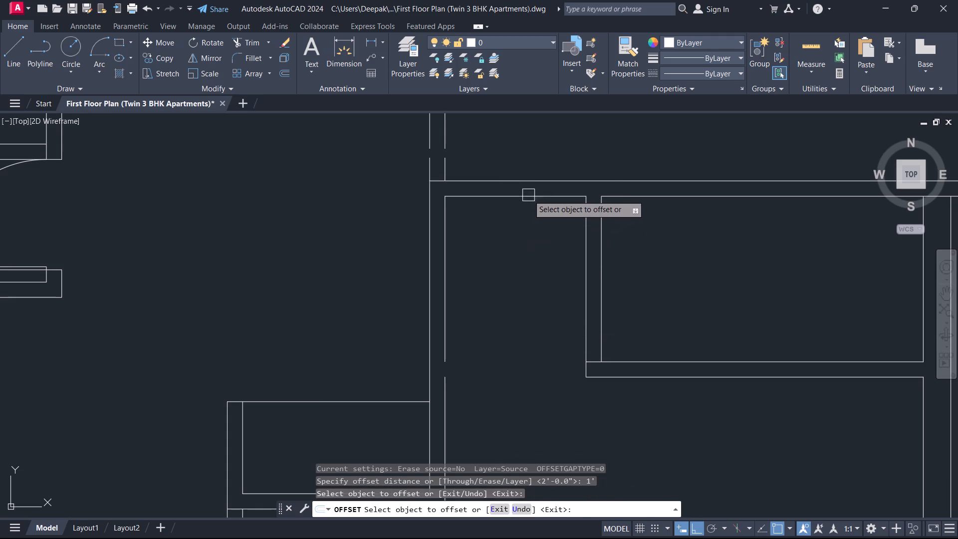
click(520, 250)
key(Escape)
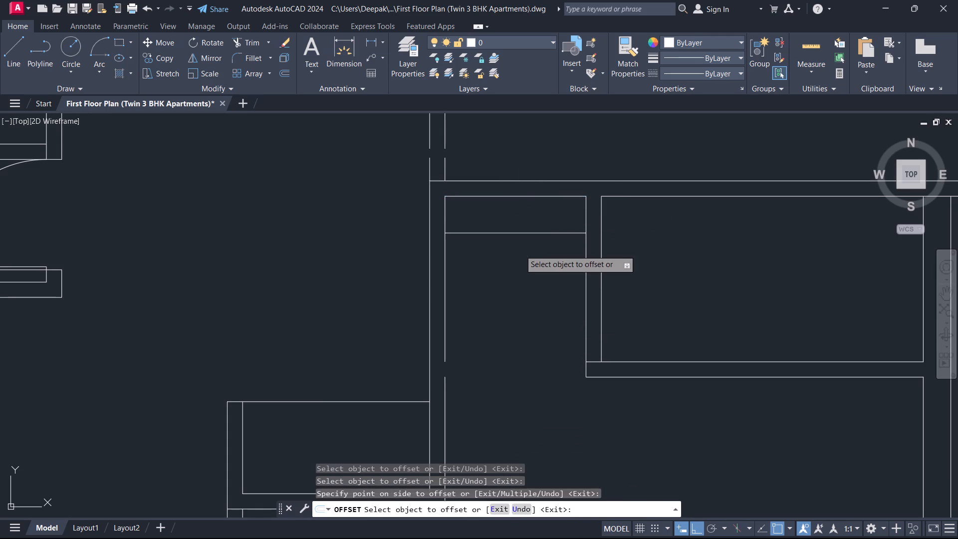
Stretch the long vertical wall's right face line across its gap and join the two segments into one line.
middle_drag(473, 345, 490, 278)
scroll(478, 285, up, 1)
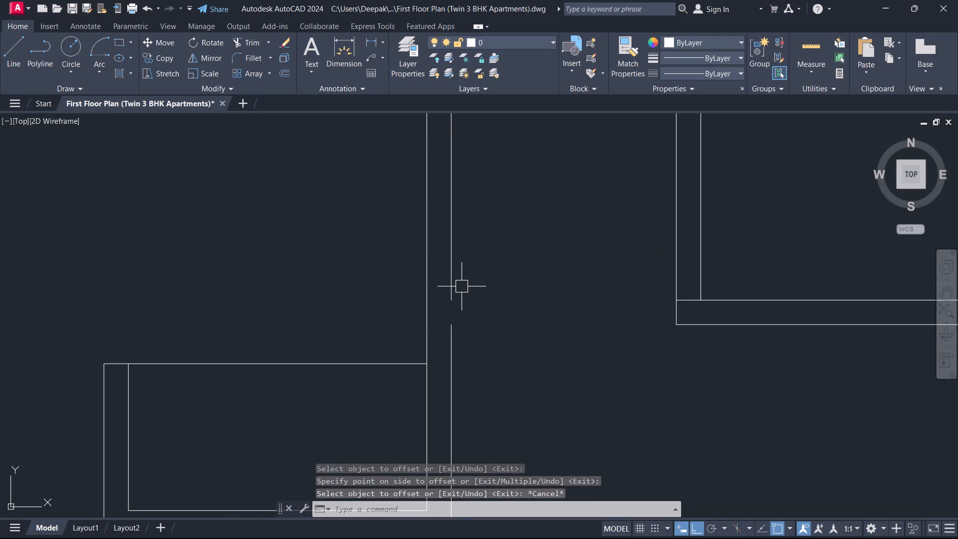
click(454, 283)
click(452, 304)
click(453, 324)
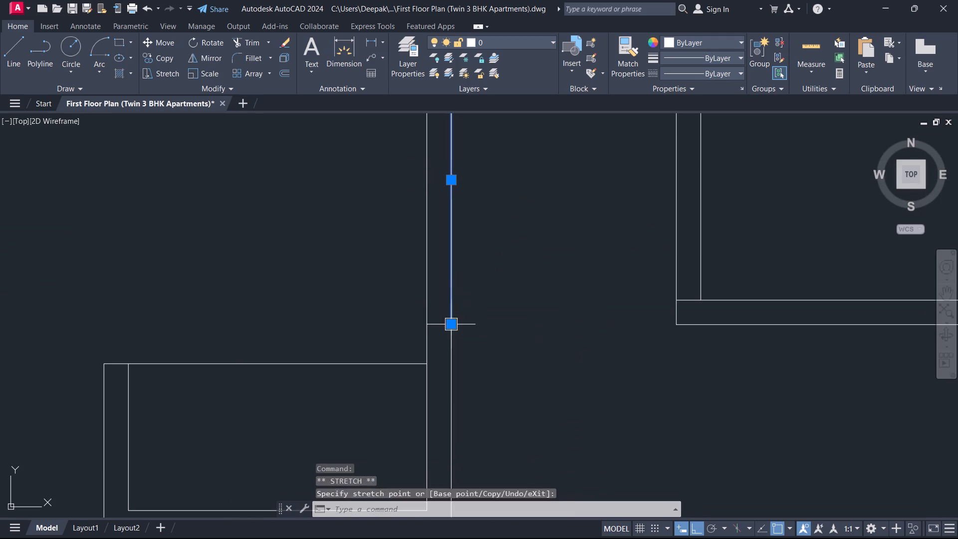
key(Escape)
click(459, 333)
click(451, 308)
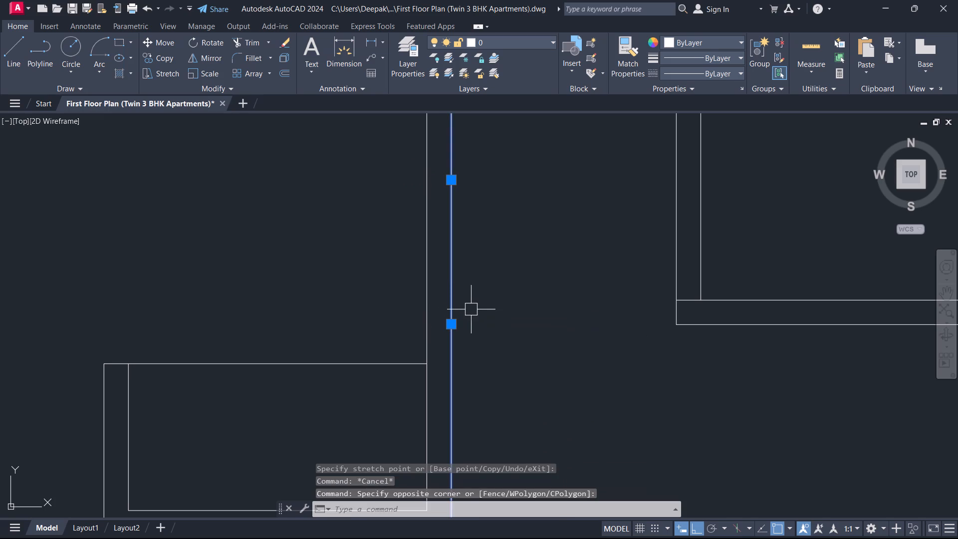
text(J)
key(space)
Extend the top line of the small enclosure beside the living room across the long vertical wall to its right face.
scroll(483, 272, down, 1)
middle_drag(483, 272, 485, 282)
scroll(483, 272, down, 2)
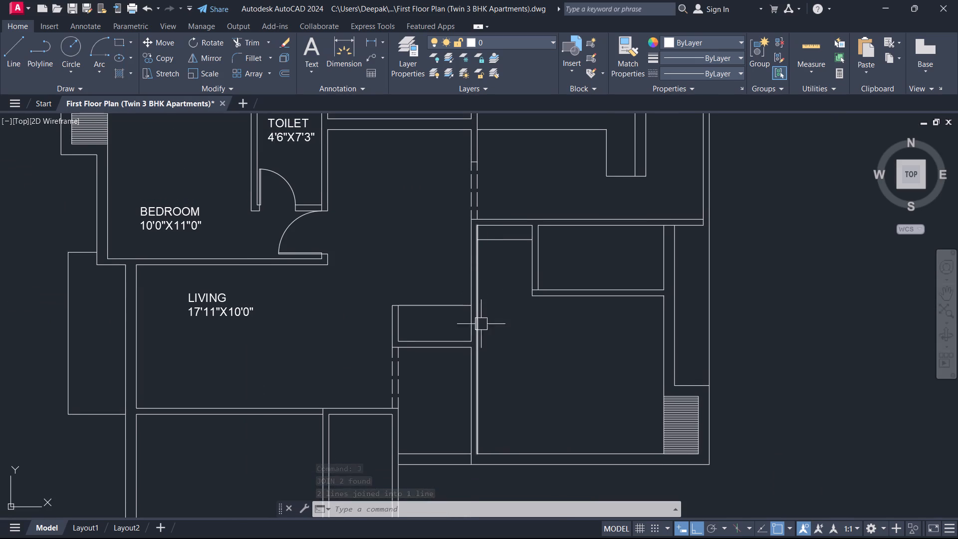
text(EX)
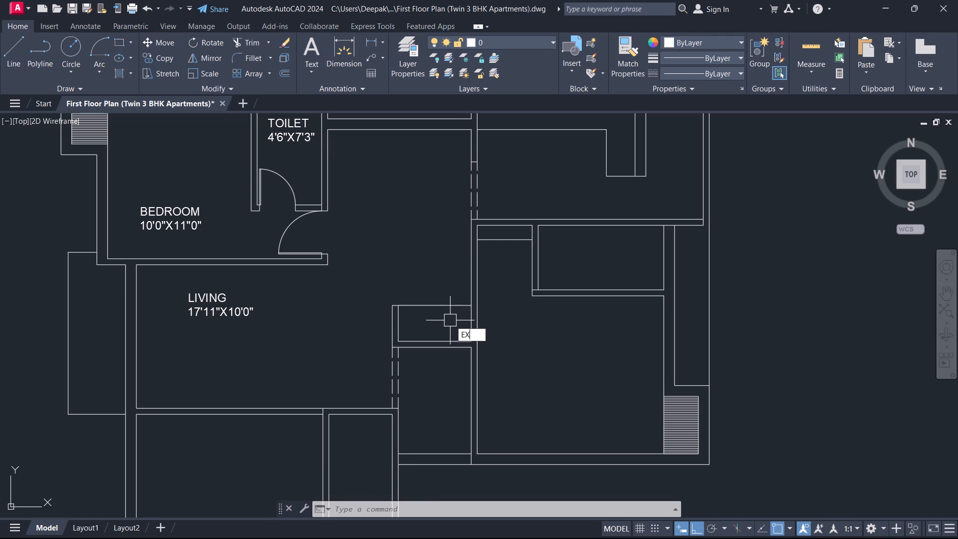
key(space)
scroll(453, 311, up, 2)
click(471, 288)
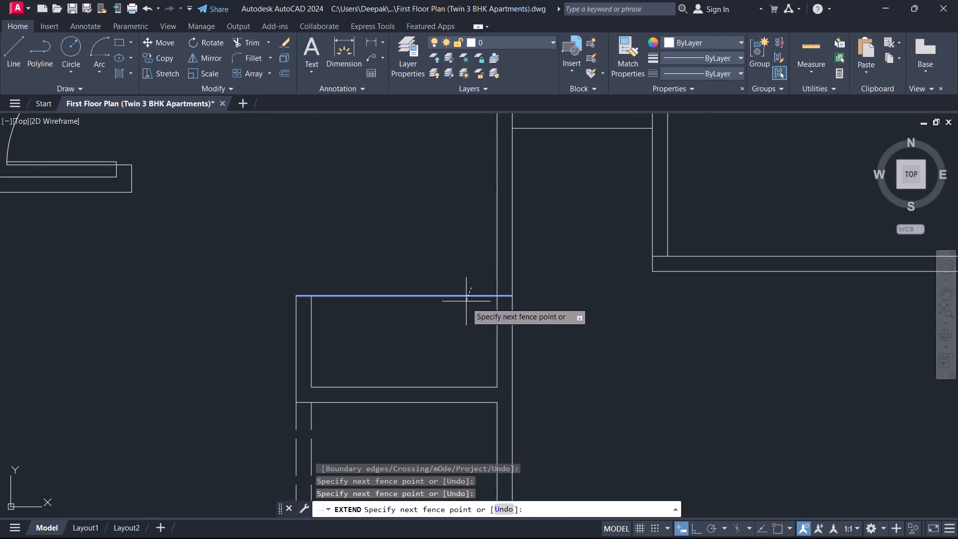
click(466, 303)
key(Escape)
Offset the extended top line of the small enclosure 4" upward.
text(O)
key(space)
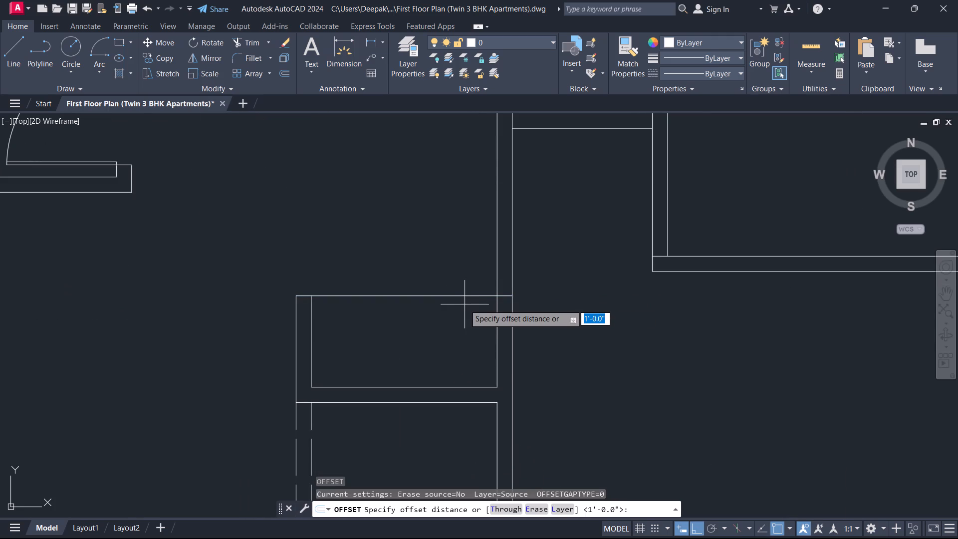
key(2)
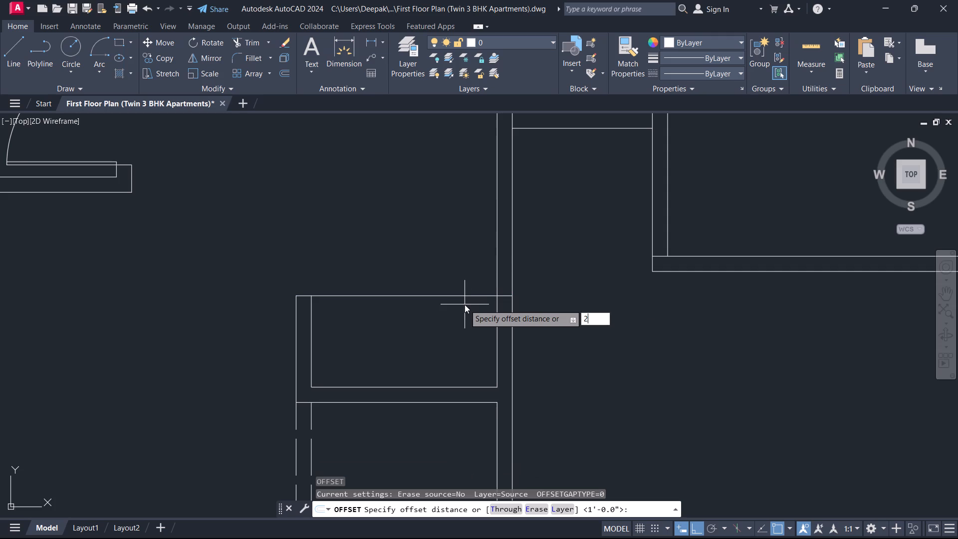
key(BackSpace)
key(4)
key(Return)
click(448, 296)
click(454, 248)
key(Escape)
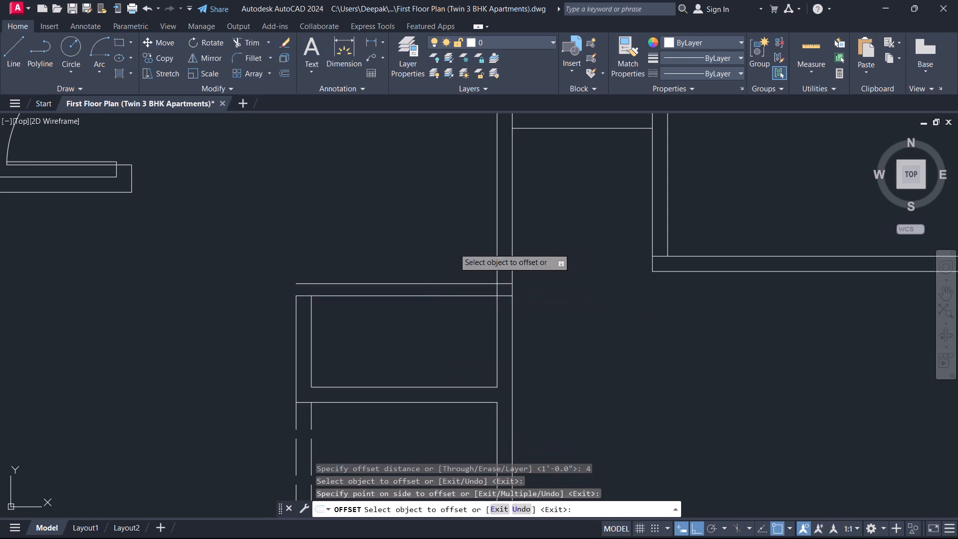
Trim the 4" offset line outside the long vertical wall and the enclosure's extended top line within the wall thickness.
text(TR)
key(space)
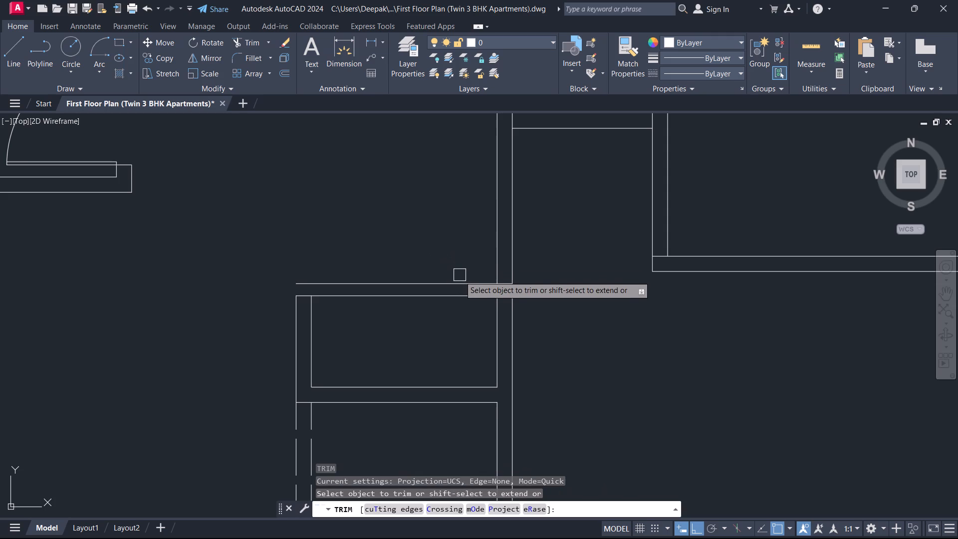
click(461, 281)
scroll(502, 298, up, 3)
click(503, 287)
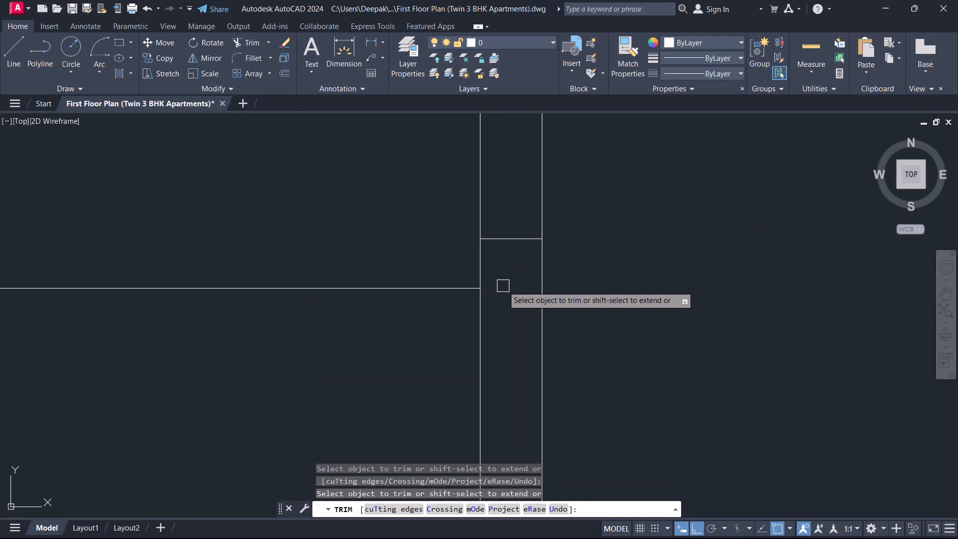
Extend the upper line of the short horizontal wall east of the long vertical wall across to that wall's left face.
key(Escape)
key(Escape)
scroll(501, 284, down, 3)
middle_drag(500, 283, 481, 317)
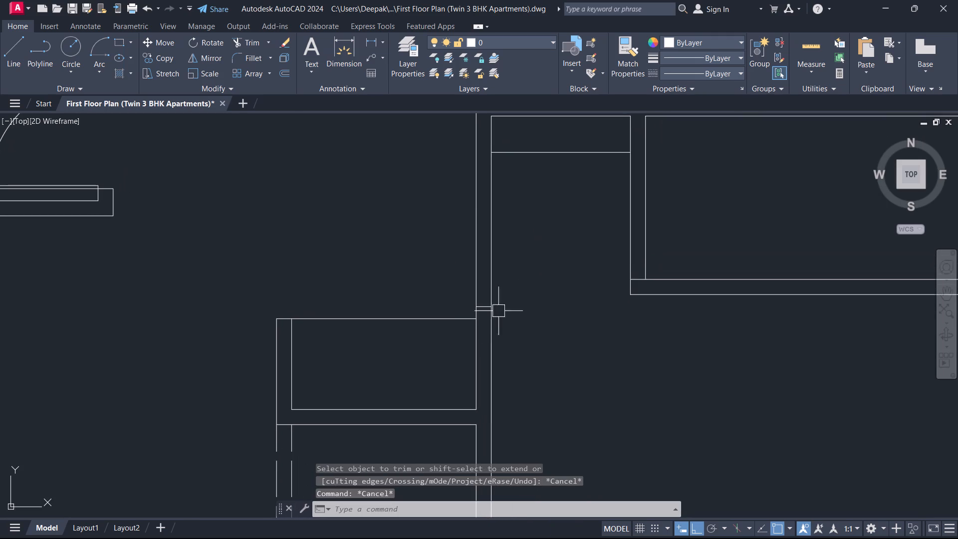
scroll(599, 285, up, 1)
key(Escape)
text(EX)
key(space)
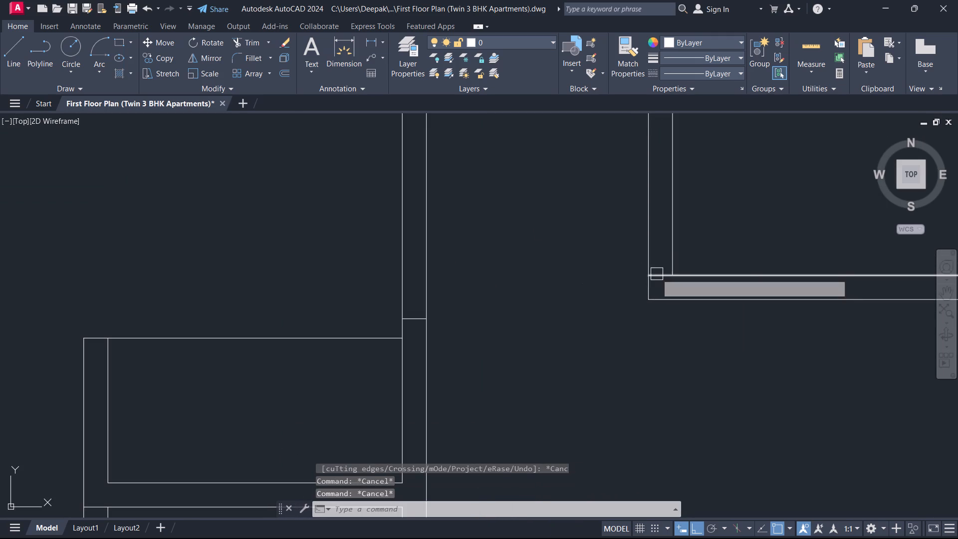
click(661, 273)
click(554, 278)
key(Escape)
Erase the short 4" offset line inside the long vertical wall's thickness.
scroll(405, 301, up, 1)
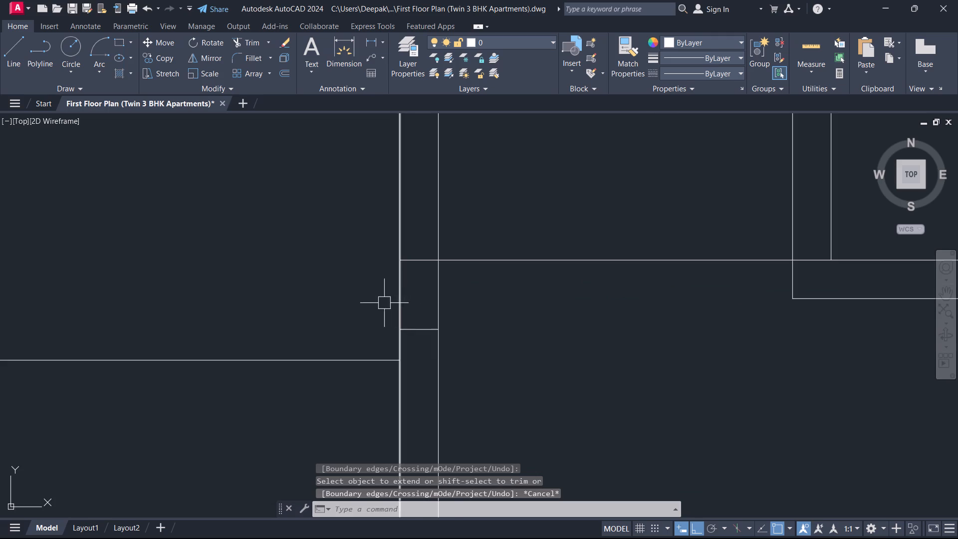
click(381, 303)
click(499, 345)
key(Delete)
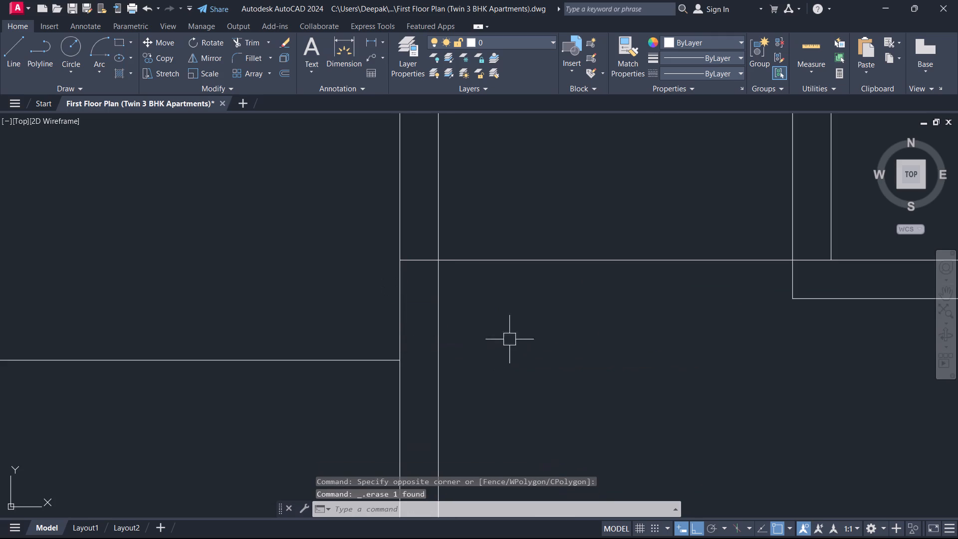
Trim the extended line between the long vertical wall and the enclosure to its east, leaving the piece within the wall thickness.
text(TR)
key(space)
click(646, 286)
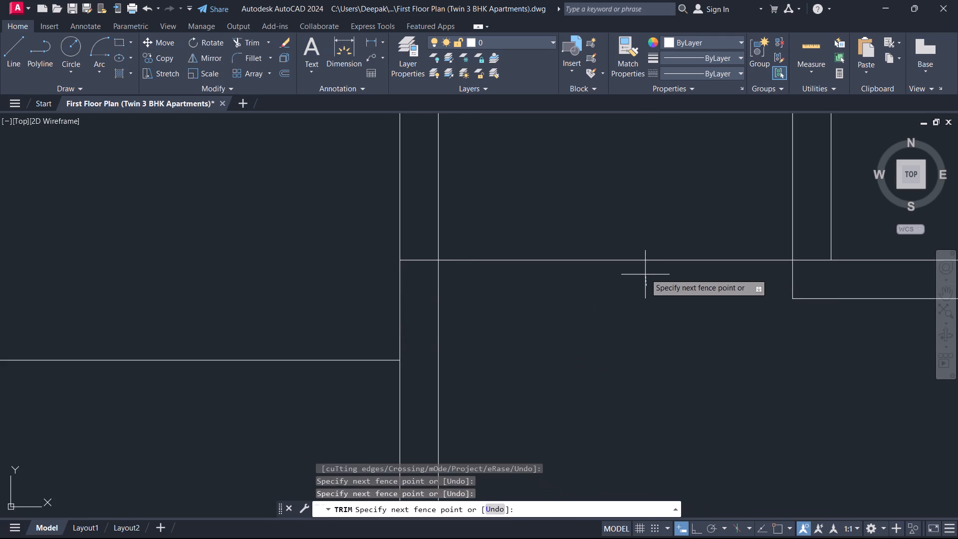
click(650, 231)
key(Escape)
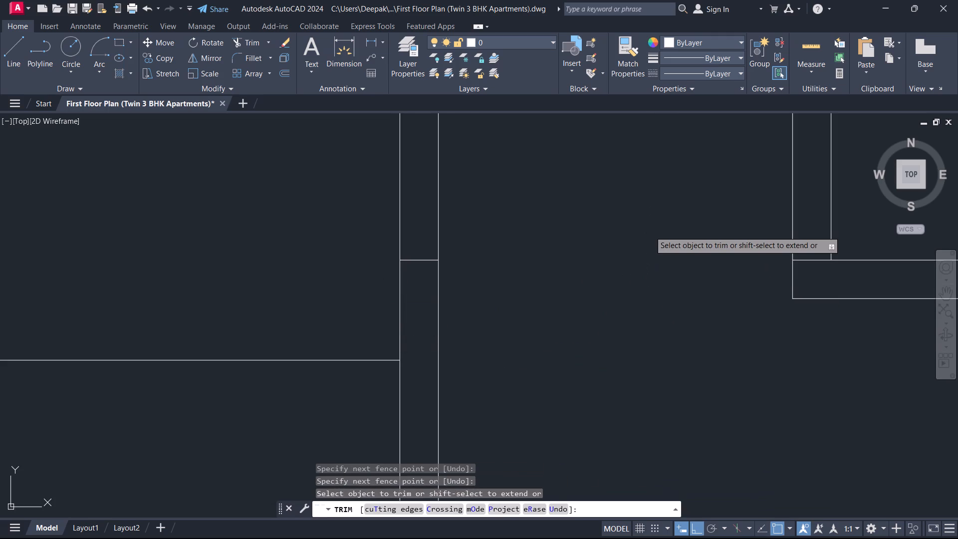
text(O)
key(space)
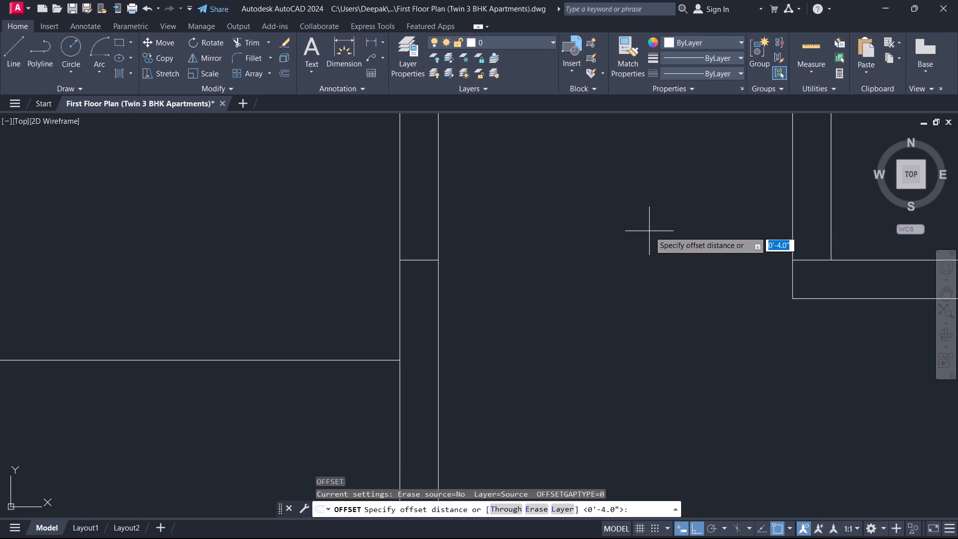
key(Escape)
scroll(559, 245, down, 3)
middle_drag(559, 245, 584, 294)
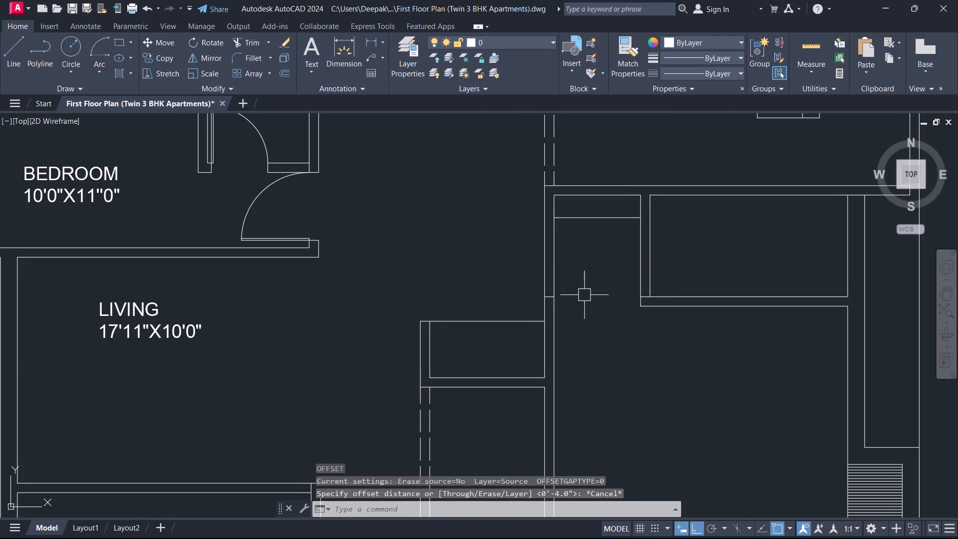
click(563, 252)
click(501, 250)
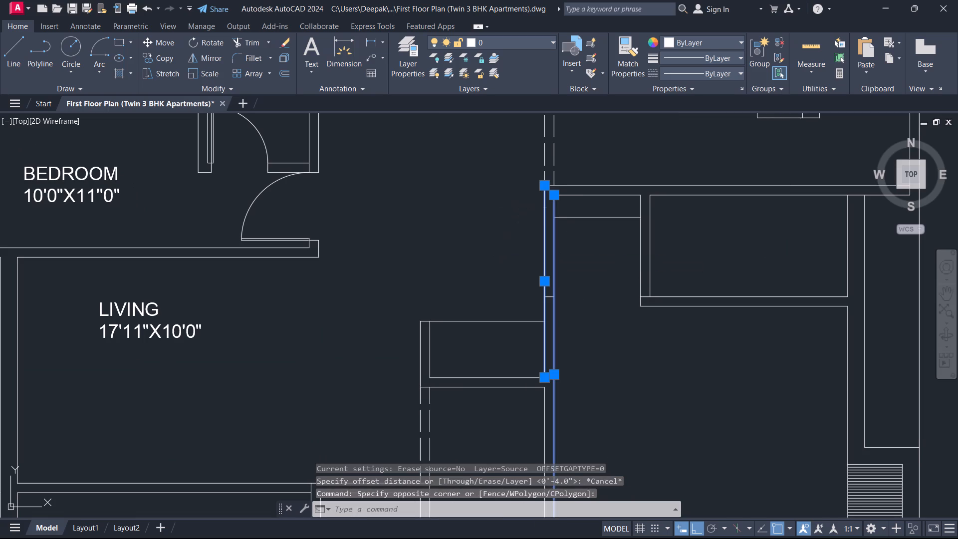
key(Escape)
Extend the niche's inner horizontal line across the long vertical wall to its left face.
text(EX)
key(space)
click(577, 218)
key(Escape)
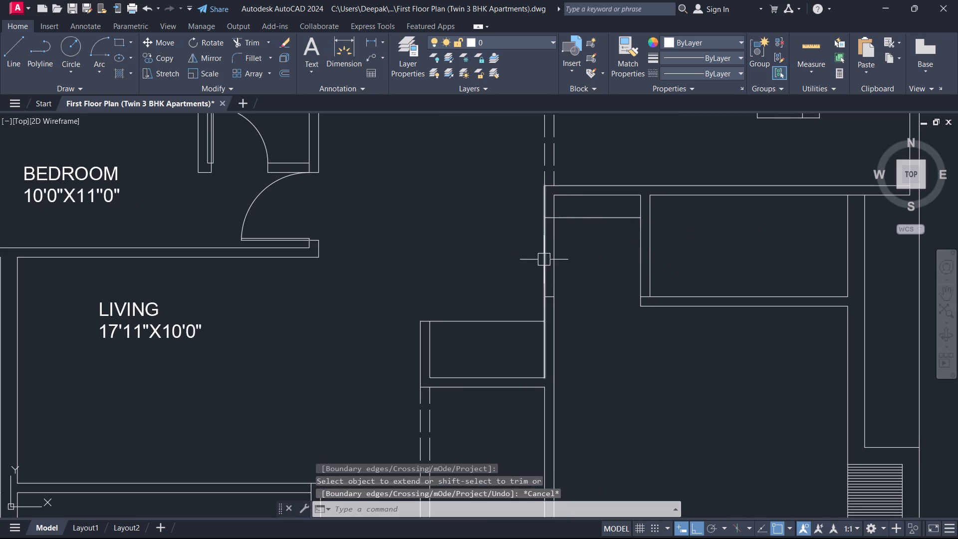
Break the long vertical wall's right face line at the niche's inner line and at the short cross line below it.
click(561, 263)
click(532, 260)
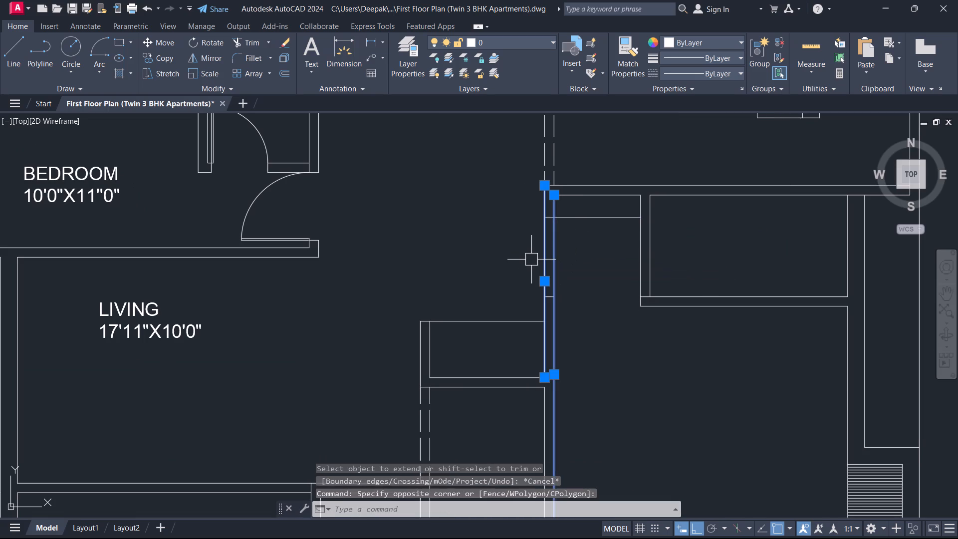
text(BR)
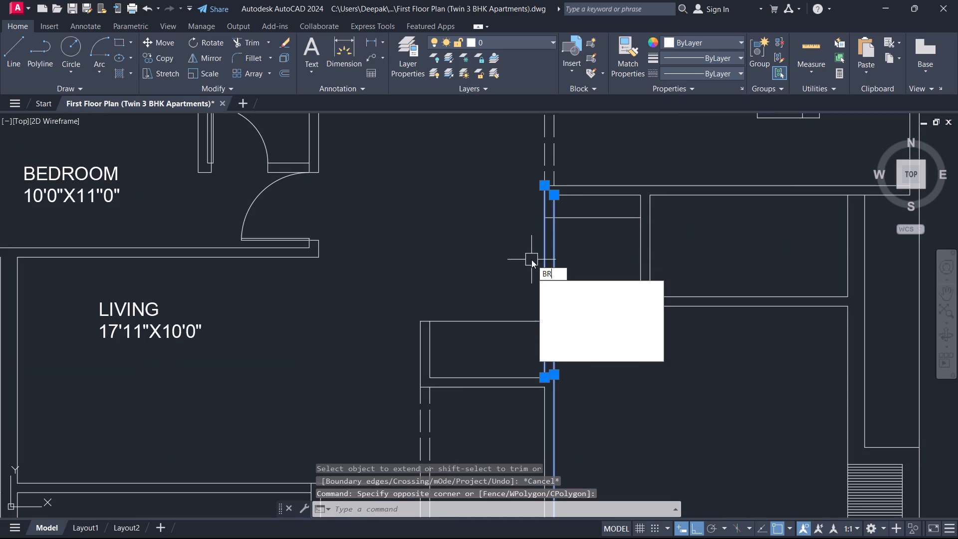
click(567, 310)
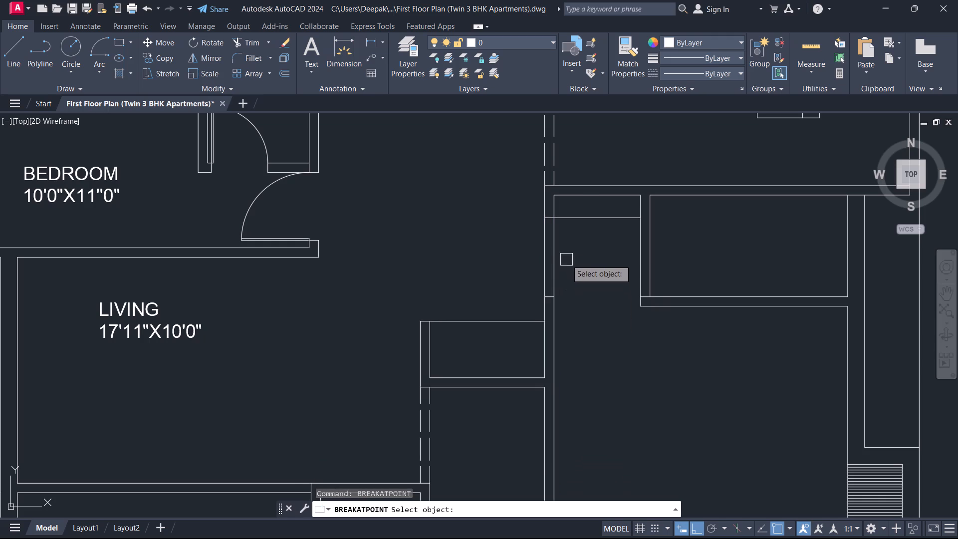
click(554, 238)
click(553, 219)
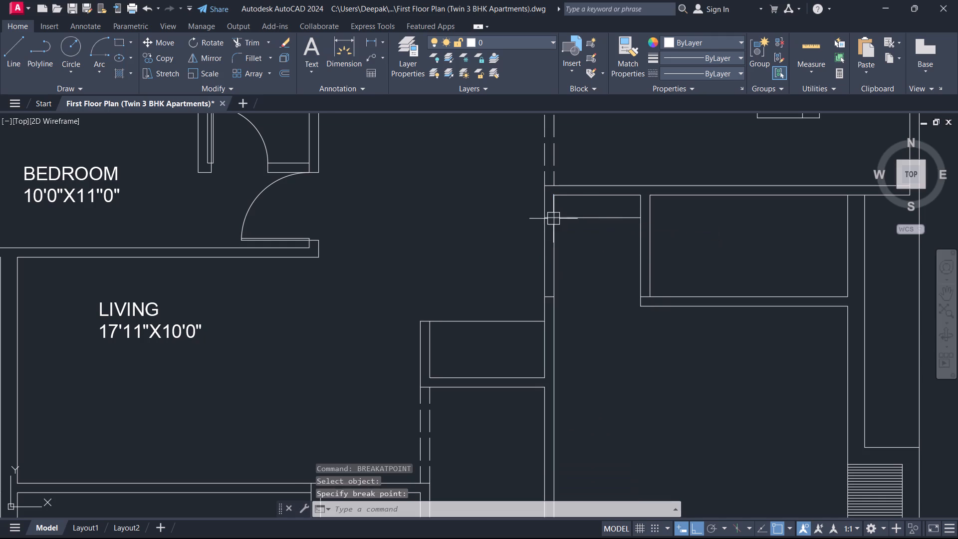
click(554, 253)
key(space)
click(556, 293)
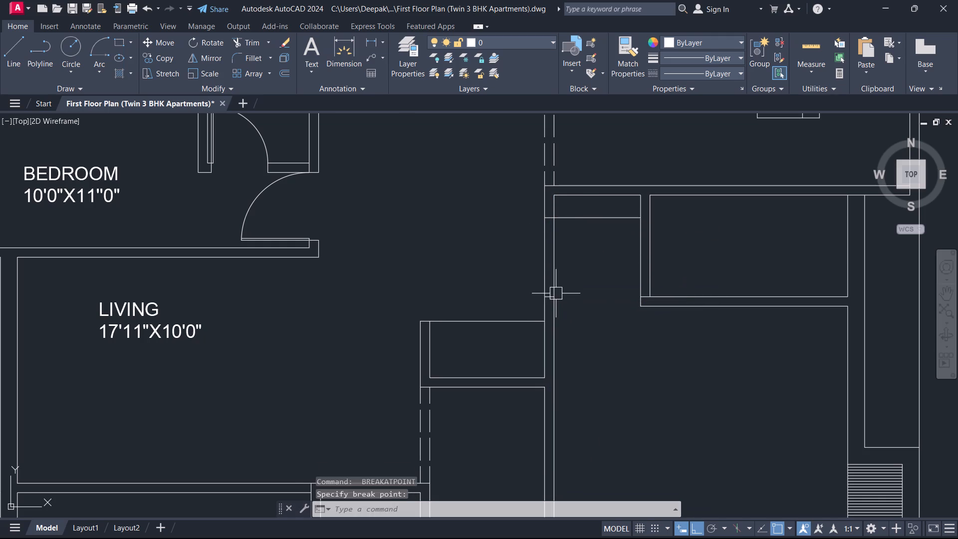
Break the long vertical wall's left face line at the same two cross lines.
key(space)
click(541, 252)
click(544, 216)
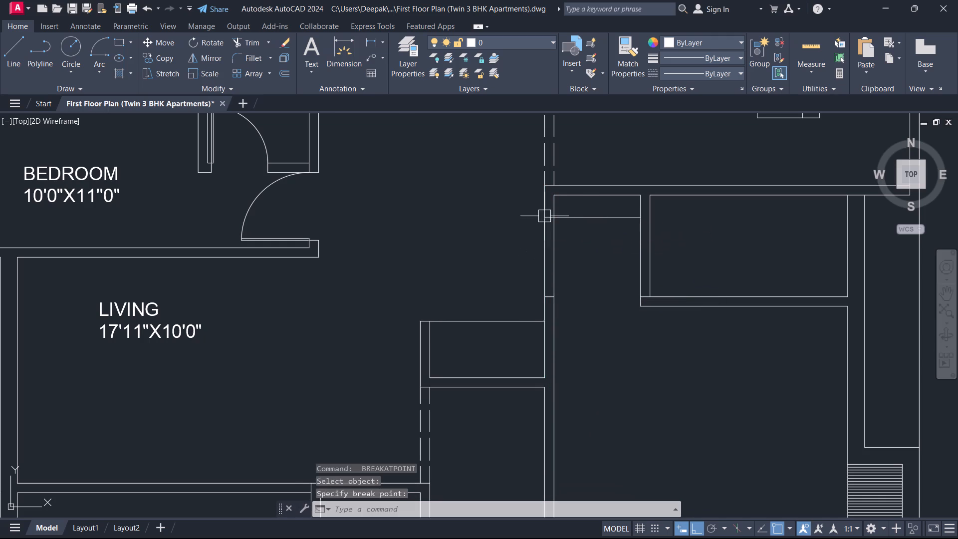
key(space)
click(541, 265)
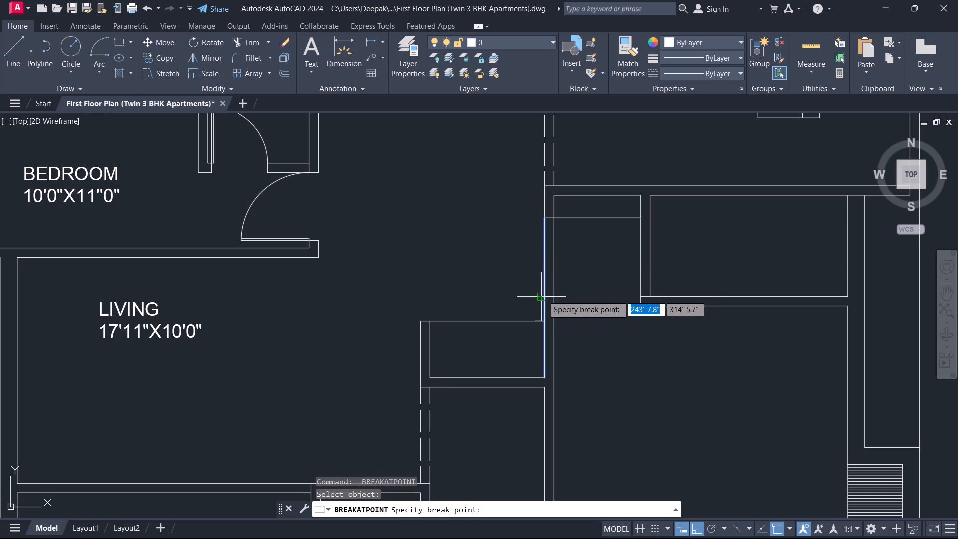
click(543, 294)
key(Escape)
Give the two wall face segments between the break points a dashed linetype.
click(573, 272)
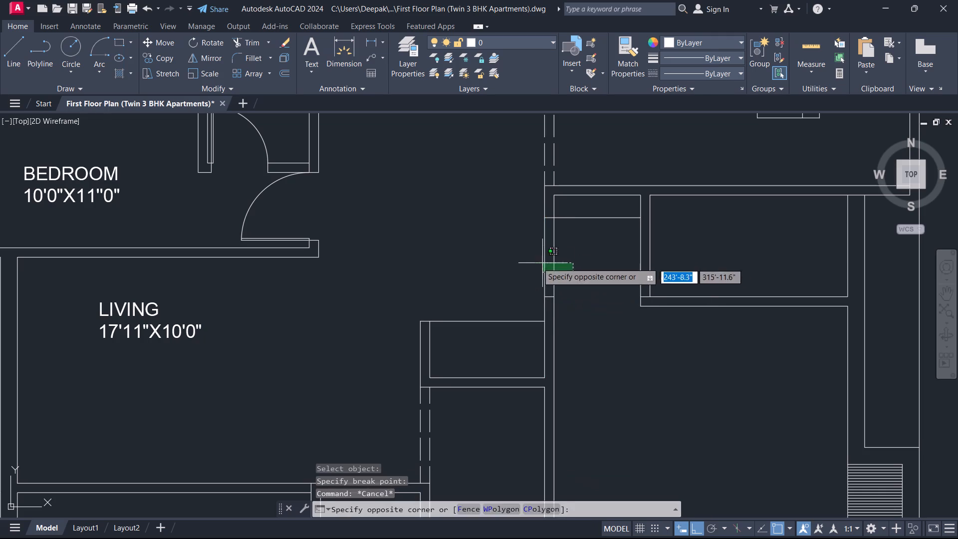
click(527, 260)
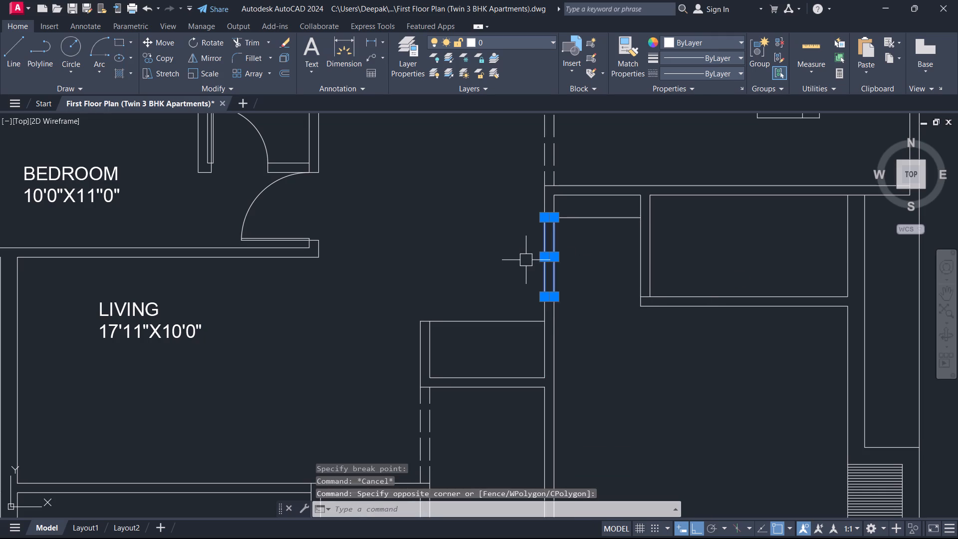
click(680, 75)
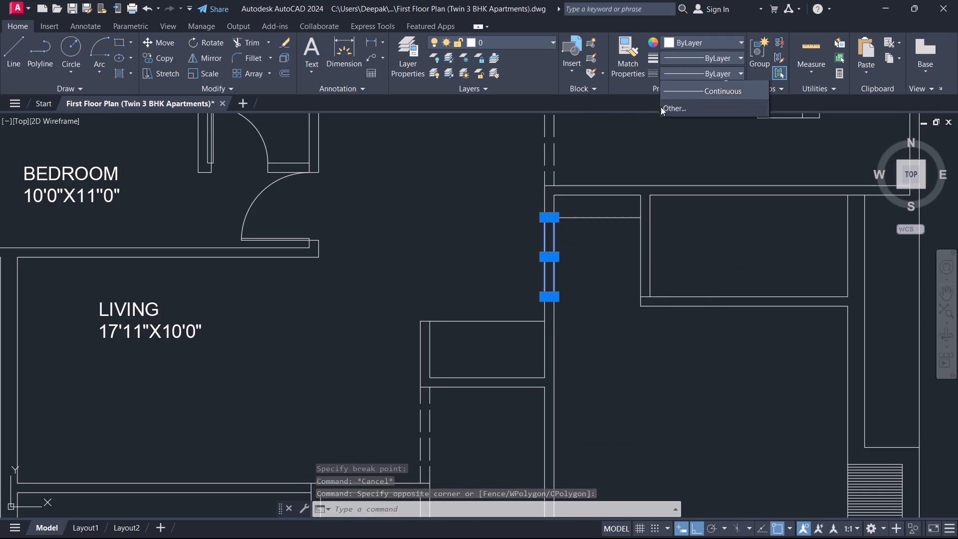
click(686, 117)
key(Escape)
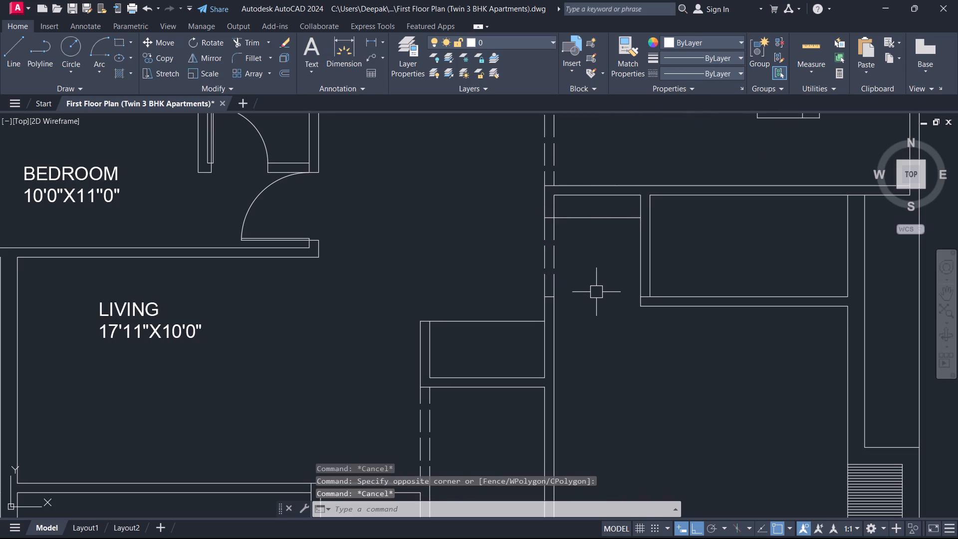
Extend both lines of the horizontal wall below the enclosure west to the long vertical wall's right face.
middle_drag(596, 292, 611, 266)
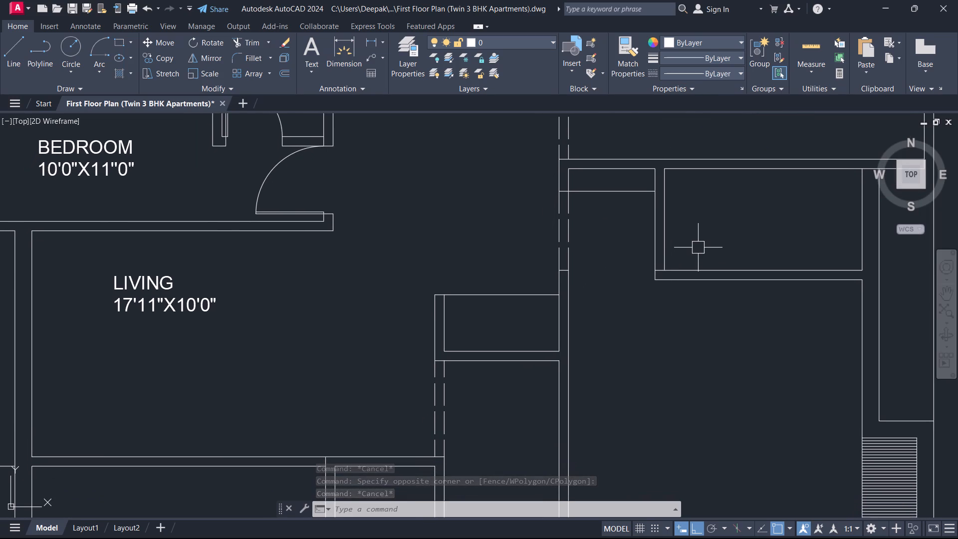
text(EX)
key(space)
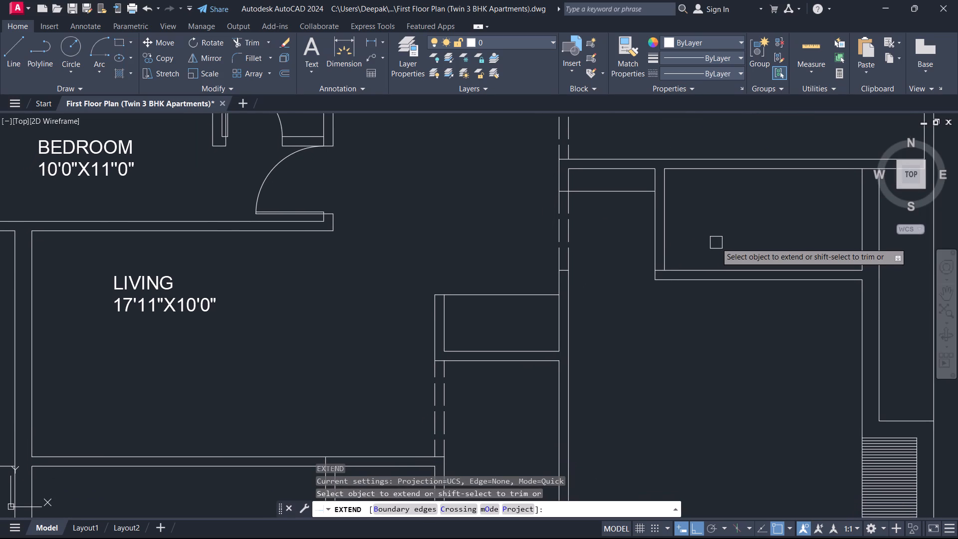
click(721, 312)
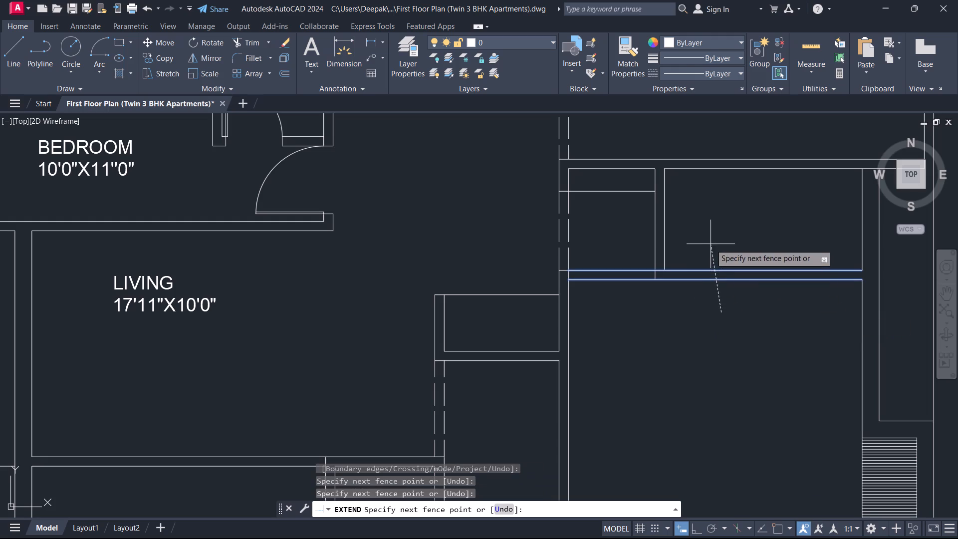
click(711, 244)
key(Escape)
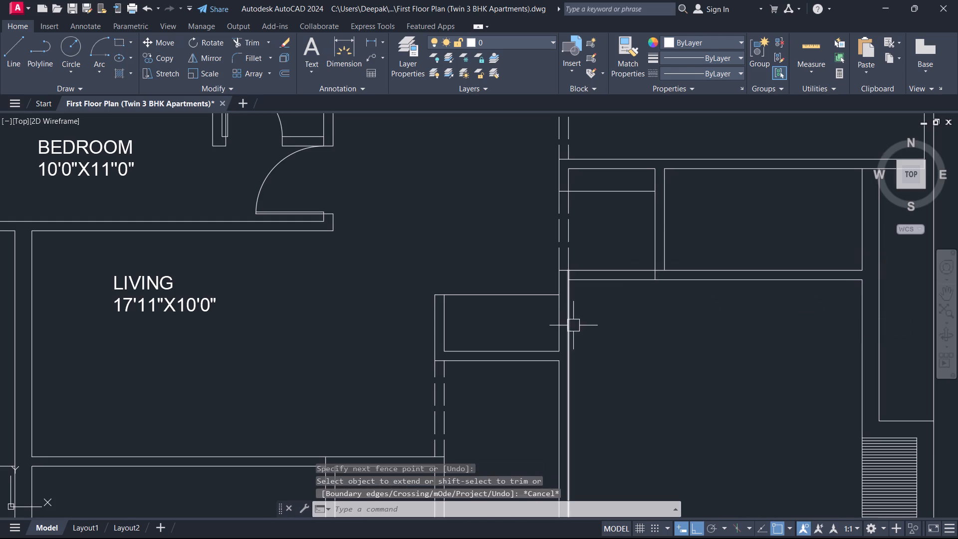
Offset the long vertical wall's right face line below the dashed opening 4" to the right.
text(O)
key(space)
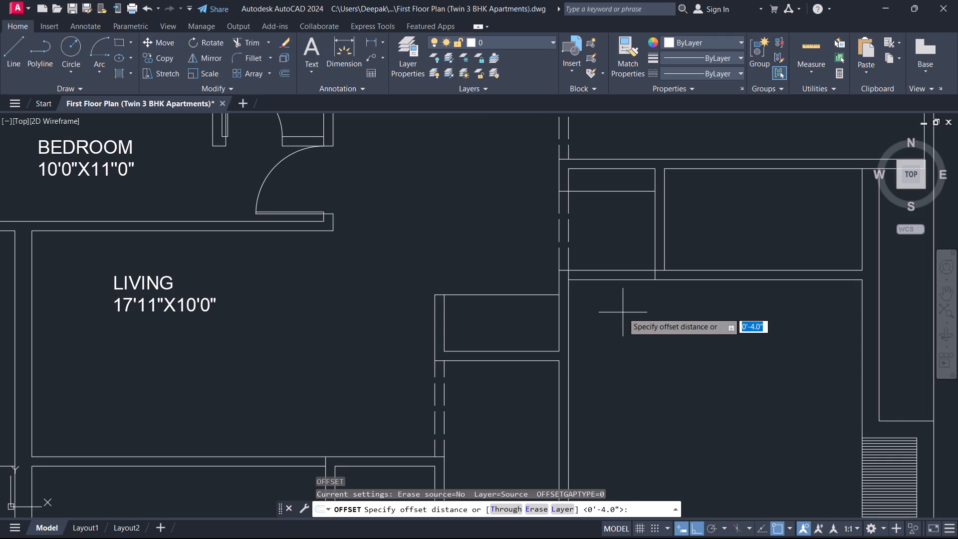
key(4)
key(Return)
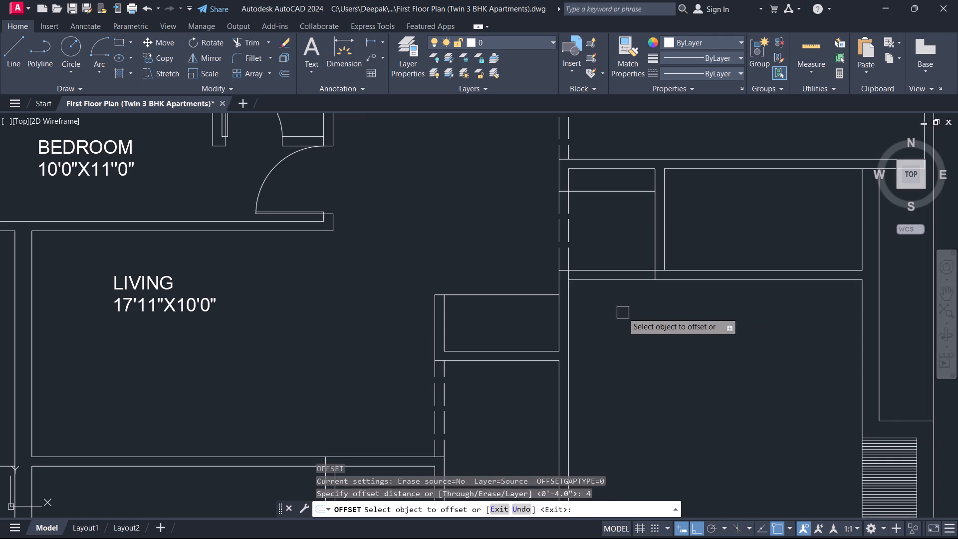
click(570, 303)
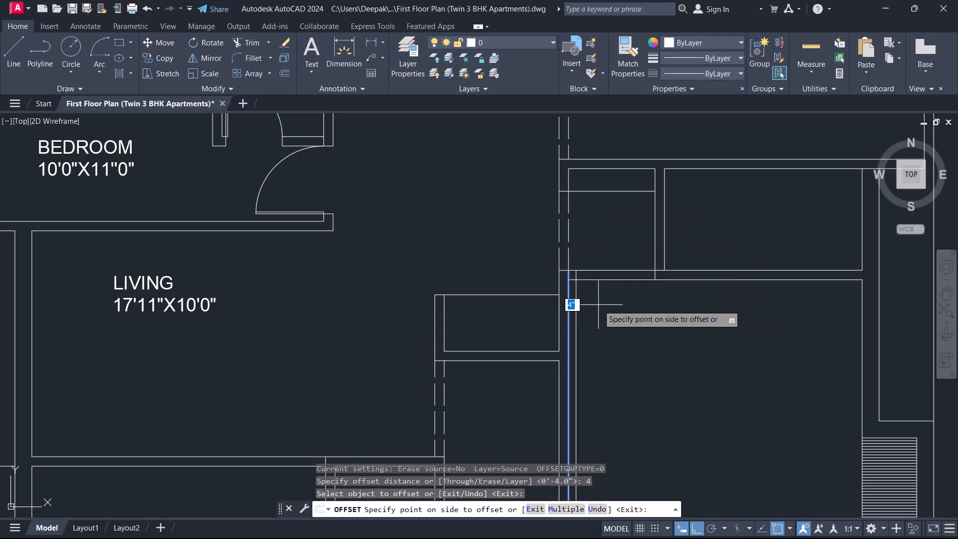
click(599, 305)
key(Escape)
Trim the 4" offset line below the horizontal wall and the vertical face line crossing the wall junction.
text(TR)
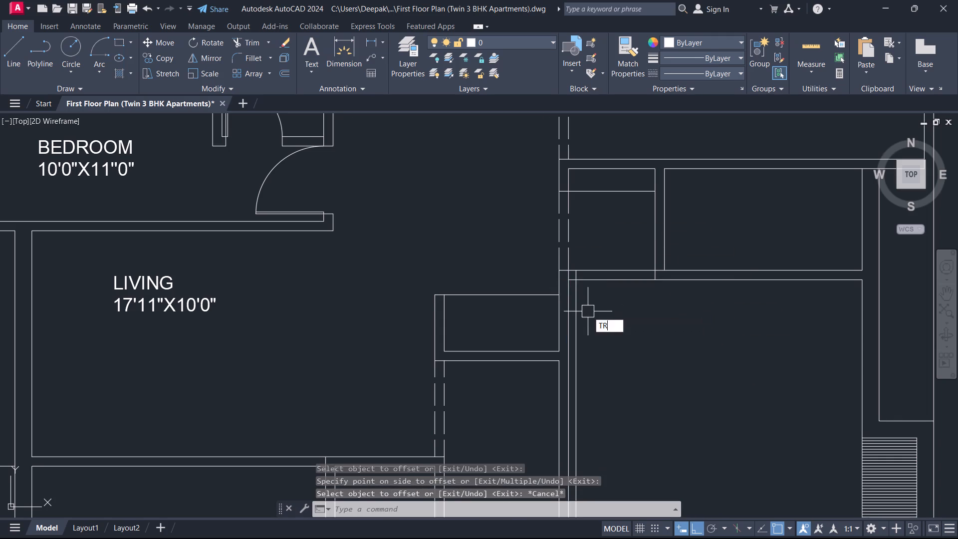
key(space)
scroll(579, 310, up, 2)
click(572, 259)
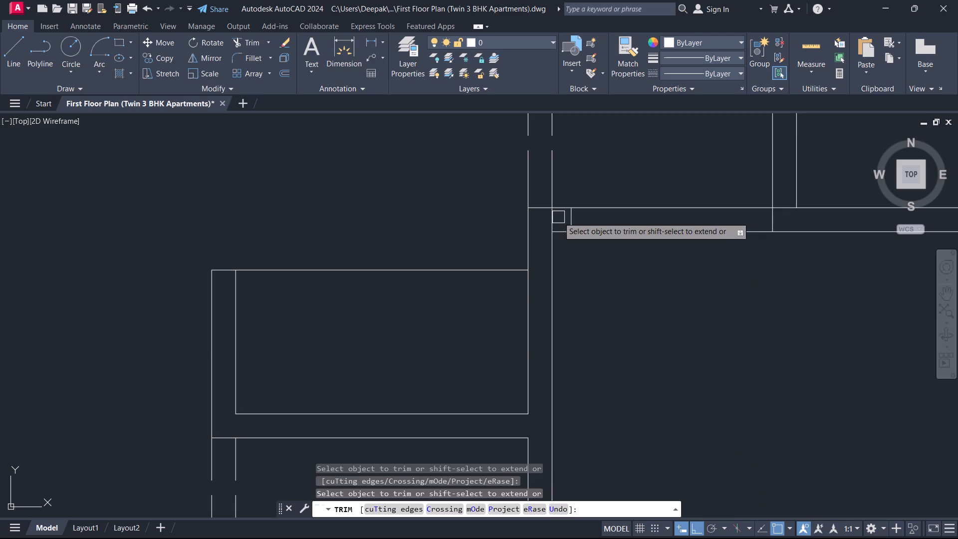
click(550, 217)
key(Escape)
Offset the short jamb line in the horizontal wall 3' to the right to mark the opening's other side.
text(O)
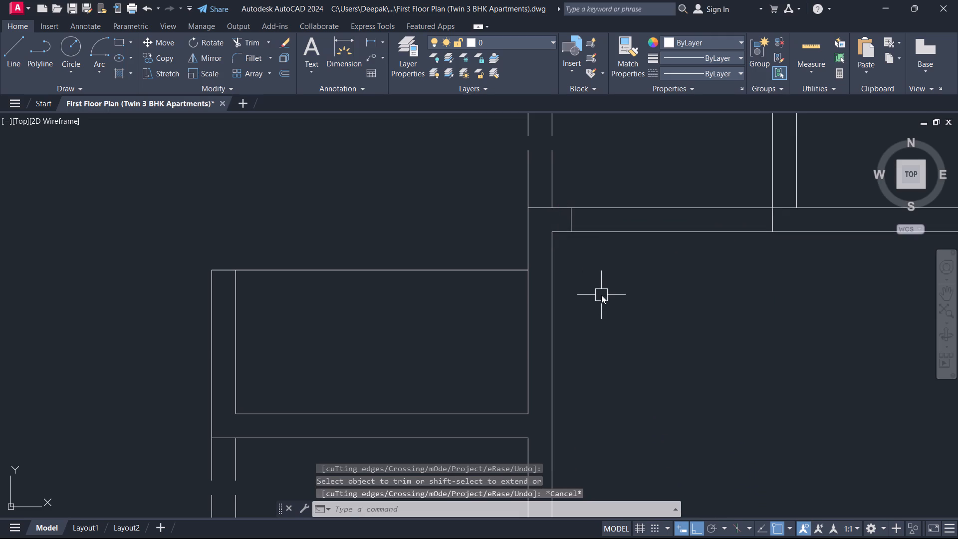
key(space)
text(3')
key(Return)
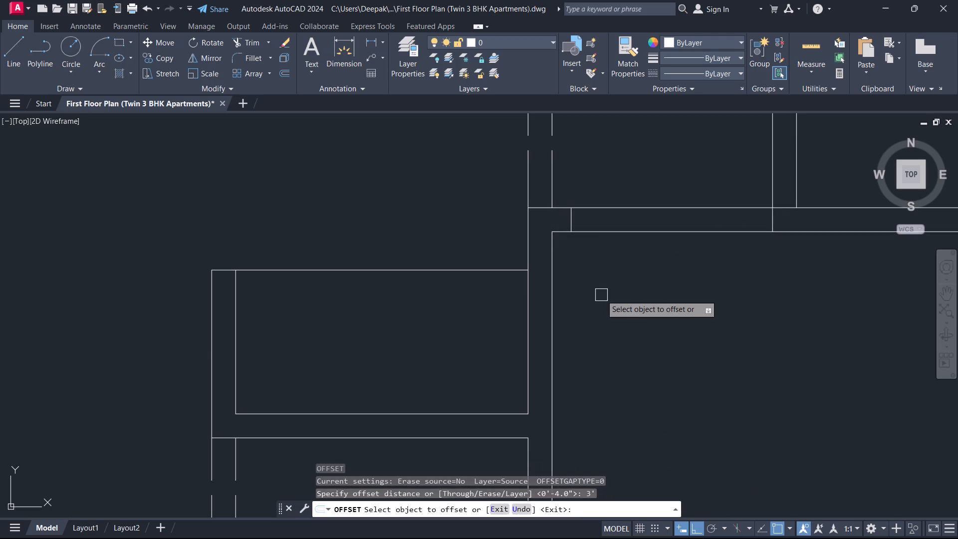
scroll(580, 258, up, 1)
click(566, 195)
click(662, 204)
key(Escape)
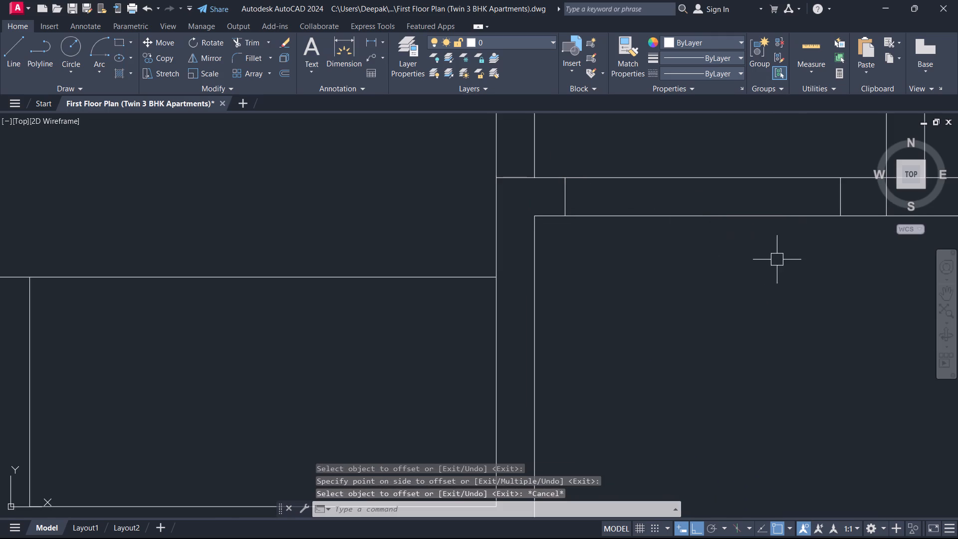
Trim the horizontal wall's lines between the 3' opening's jambs and the lines crossing its junction with the vertical wall east of it.
middle_drag(777, 260, 661, 299)
middle_drag(782, 221, 748, 258)
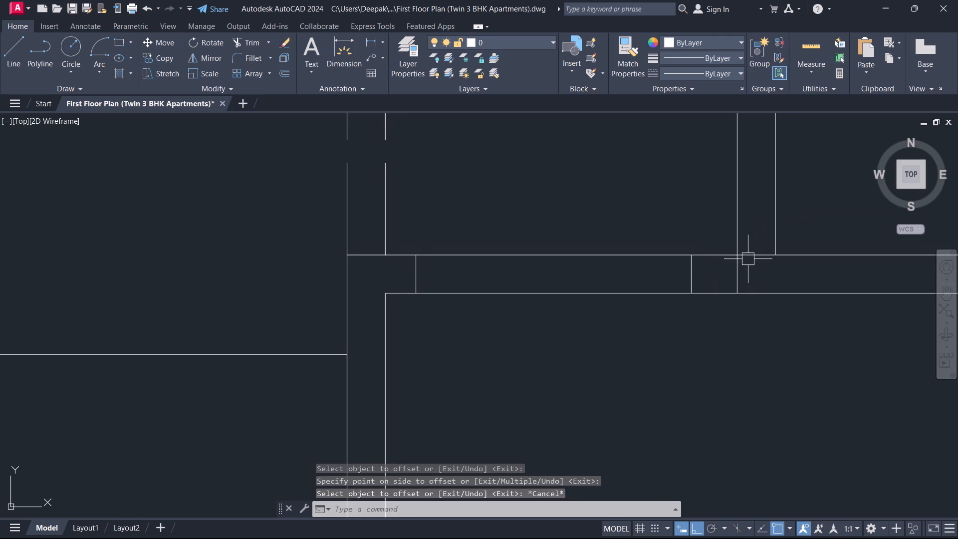
text(TR)
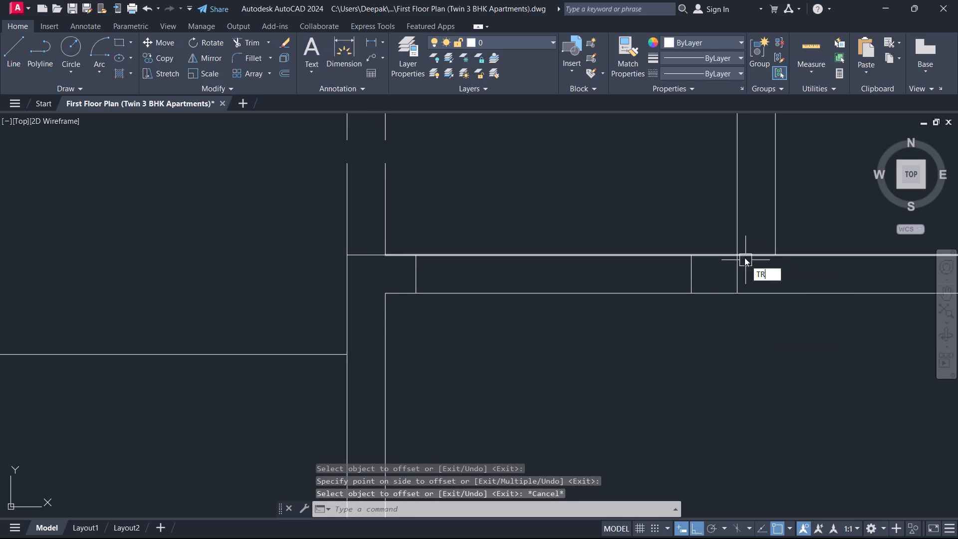
key(space)
click(734, 270)
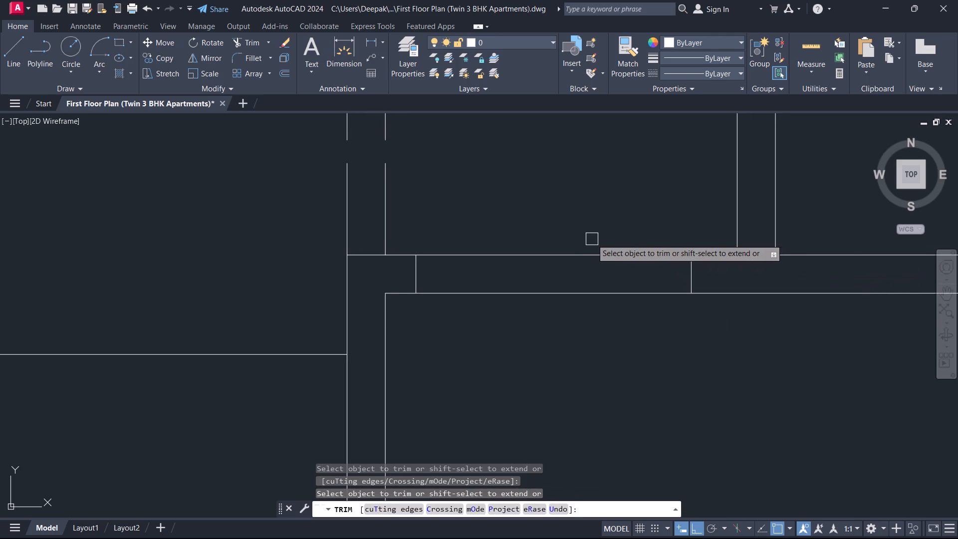
click(589, 234)
click(575, 354)
key(Escape)
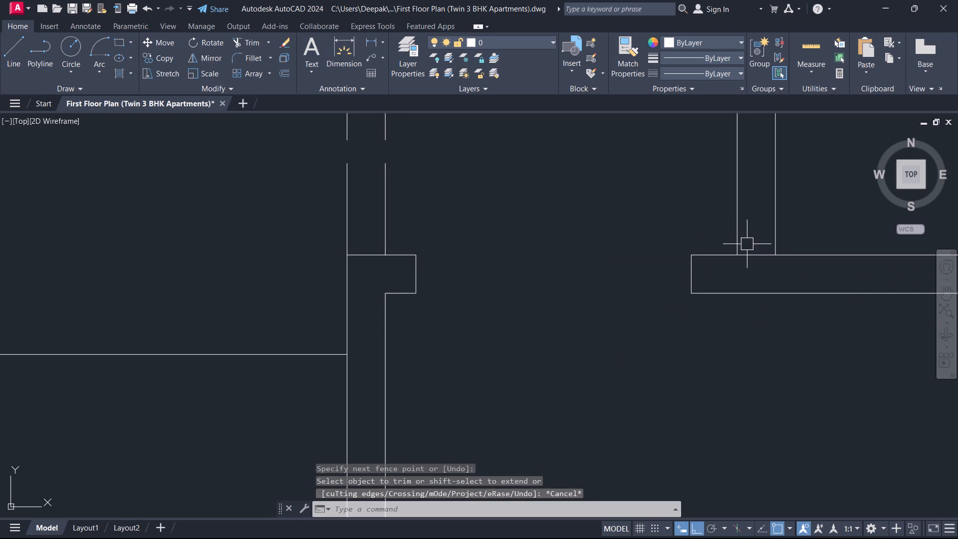
key(space)
scroll(748, 244, up, 1)
click(755, 263)
key(Escape)
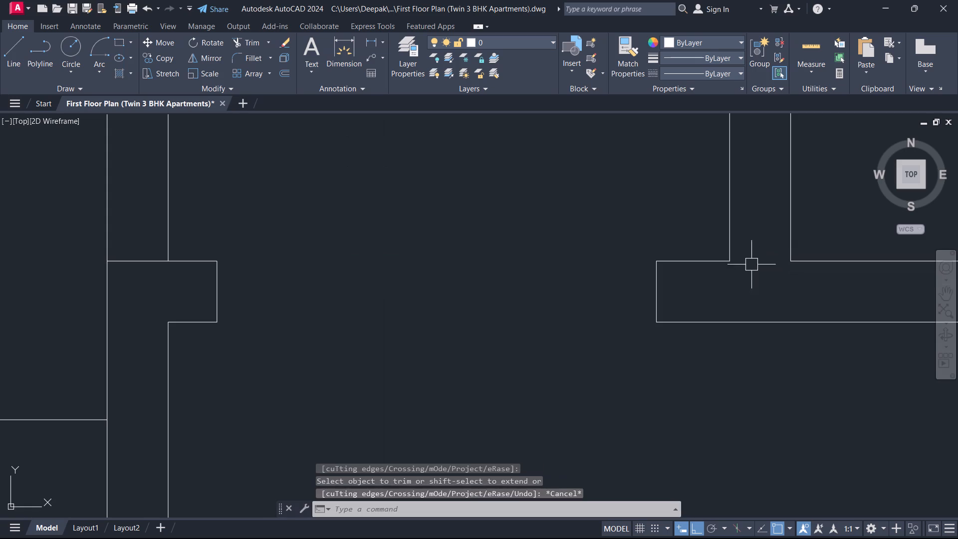
Extend the vertical wall's east face line down to the bottom line of the horizontal wall.
text(EX)
key(space)
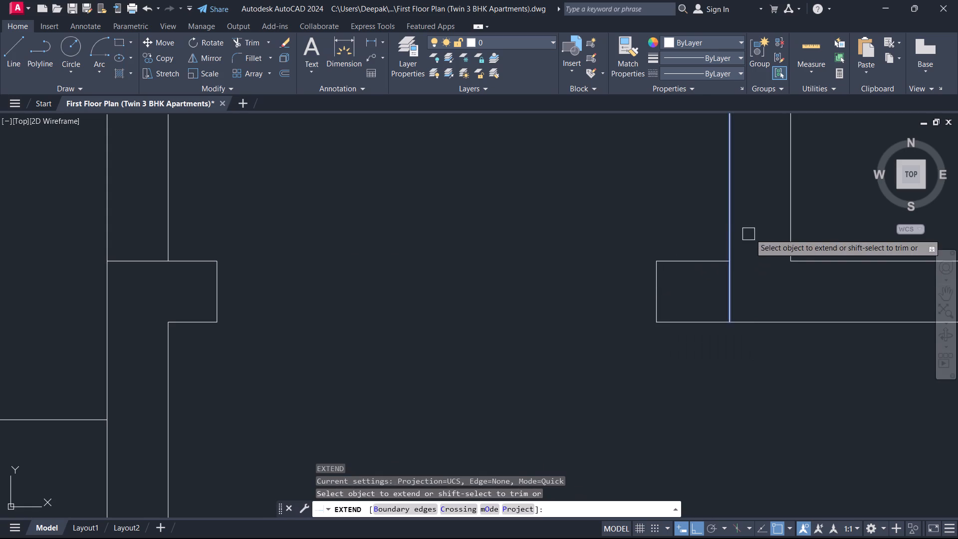
click(781, 225)
click(804, 224)
key(Escape)
Offset the vertical wall's extended east face line 4" to the east.
scroll(823, 223, down, 1)
middle_drag(823, 223, 572, 249)
scroll(572, 249, down, 1)
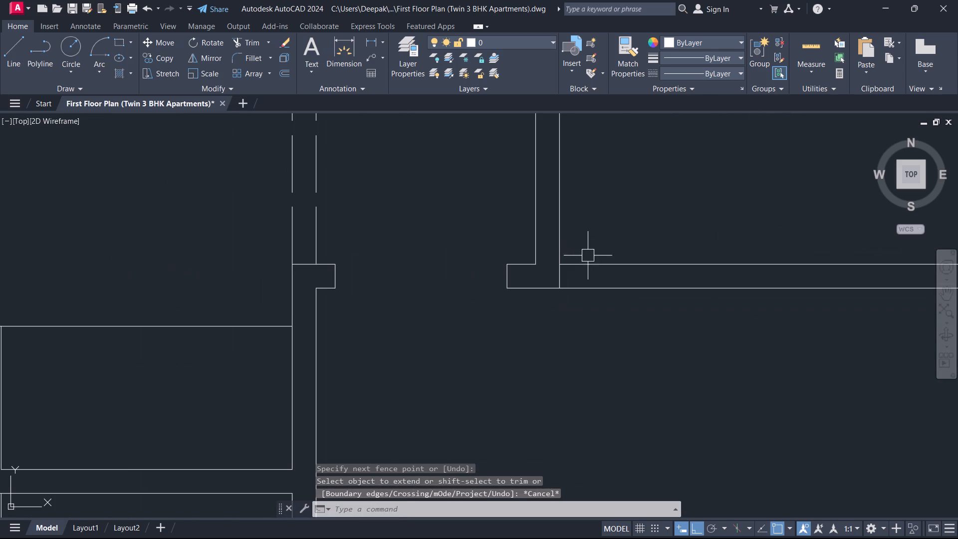
text(O)
key(space)
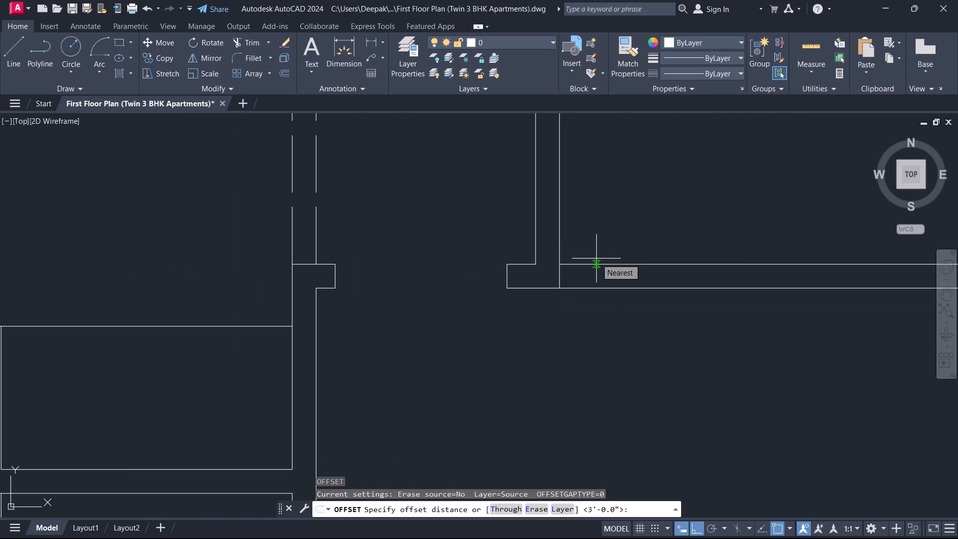
key(4)
key(Return)
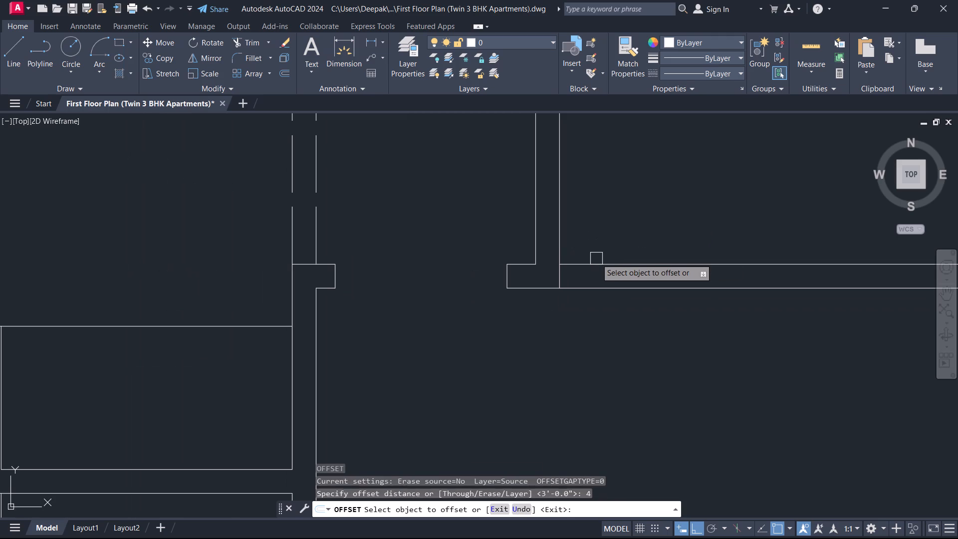
scroll(582, 260, up, 2)
drag(540, 285, 547, 287)
click(593, 285)
key(Escape)
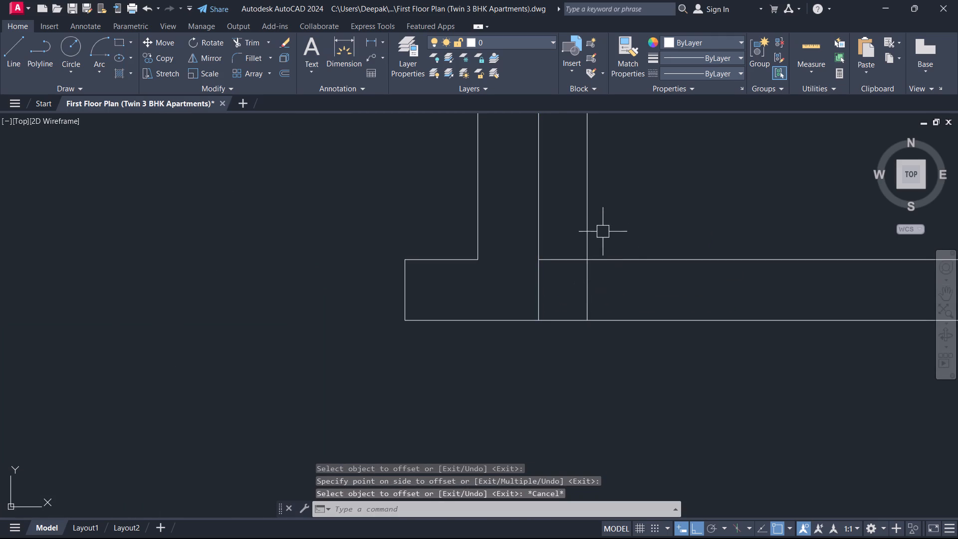
Trim the 4" offset line above the horizontal wall and the face line crossing the wall, leaving a short jamb line.
text(TR)
key(space)
click(609, 201)
click(556, 192)
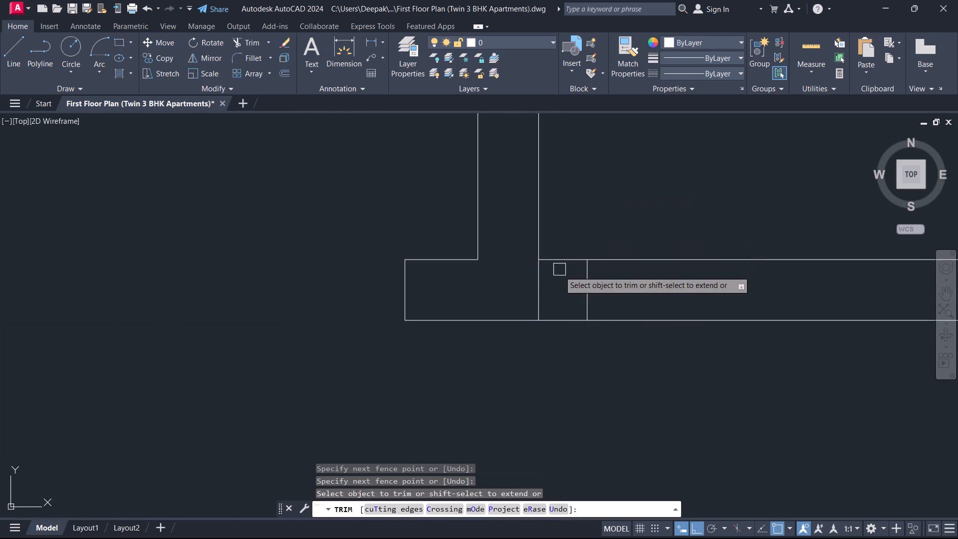
click(553, 280)
click(524, 285)
key(Escape)
Offset the short jamb line in the horizontal wall 2'6" to the east to mark the second opening's other side.
scroll(618, 225, down, 3)
middle_drag(618, 225, 567, 267)
text(O)
key(space)
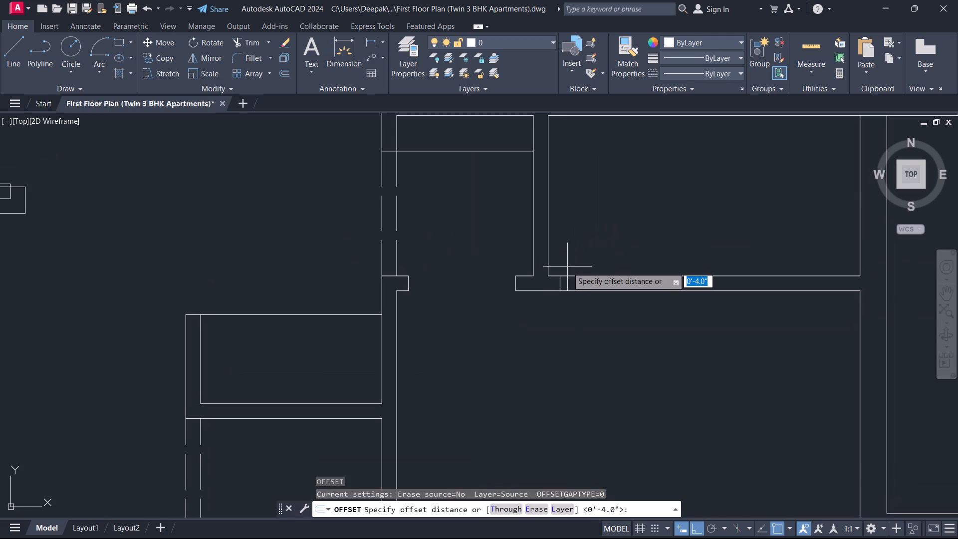
key(2)
key(apostrophe)
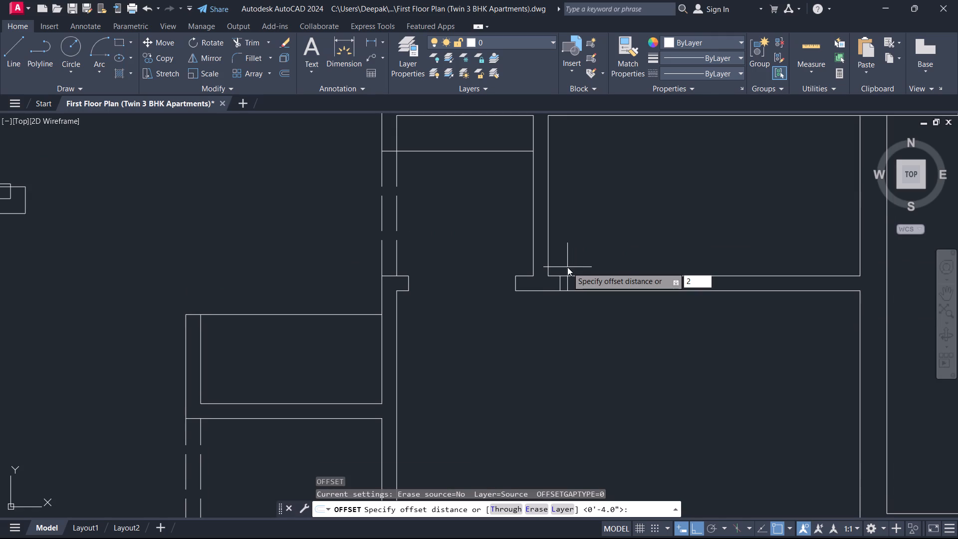
key(6)
key(Return)
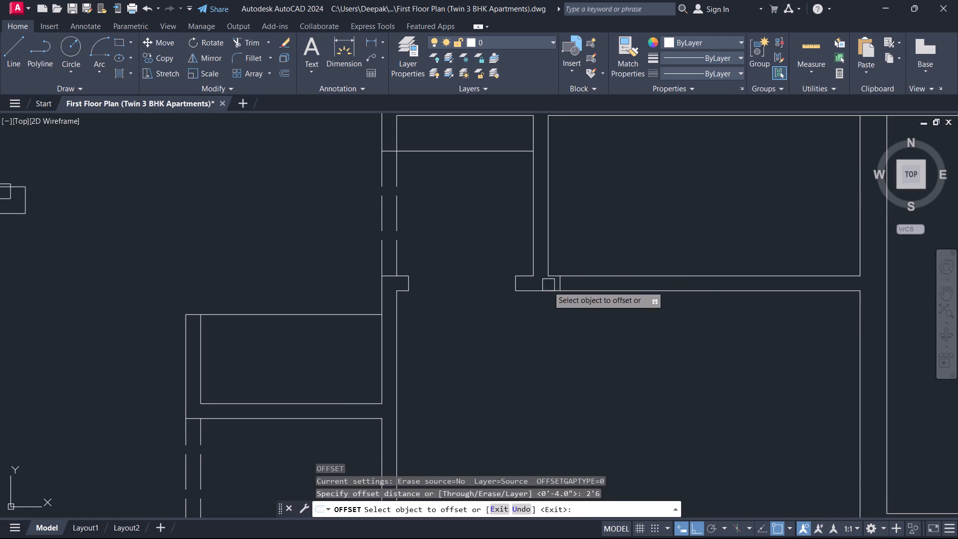
scroll(559, 296, up, 3)
click(561, 256)
click(639, 245)
key(Escape)
Trim both horizontal wall lines between the jambs to cut the 2'6" opening.
scroll(670, 245, down, 3)
middle_drag(675, 250, 607, 291)
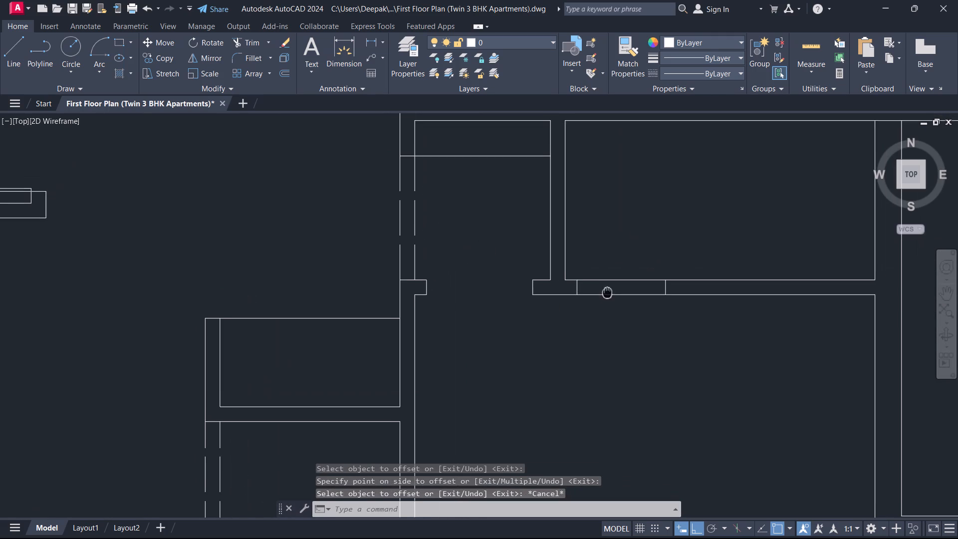
middle_drag(607, 291, 606, 292)
text(TR)
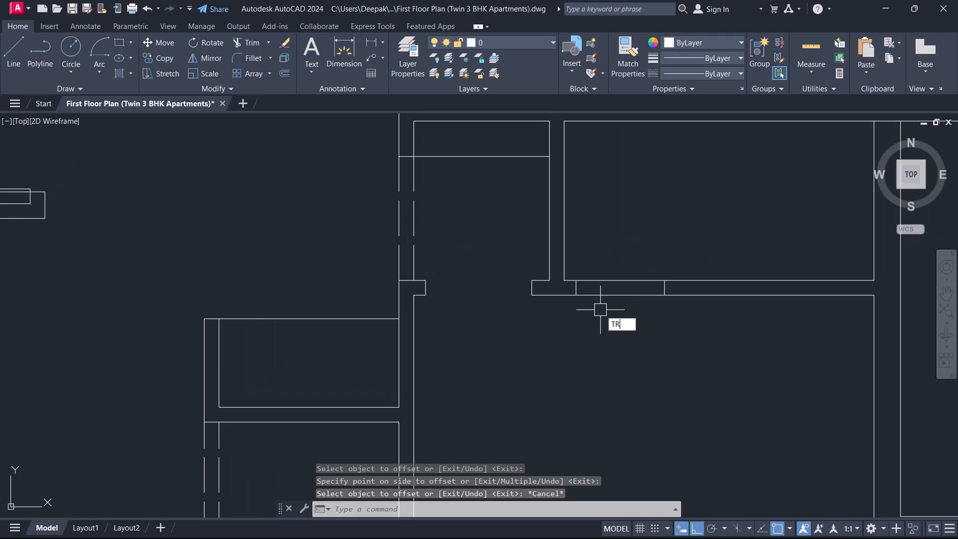
key(space)
click(601, 332)
click(617, 226)
key(Escape)
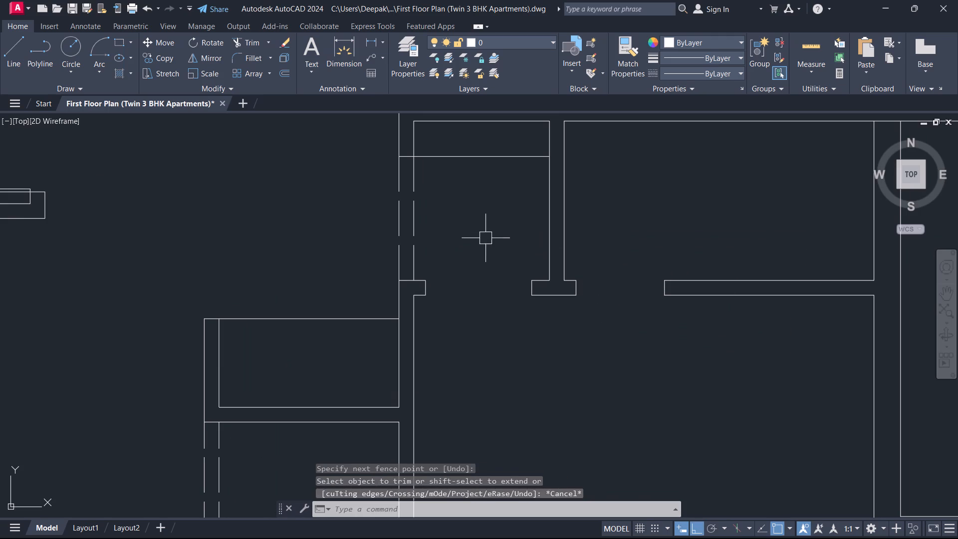
Examine the openings just cut, the enclosure and passage walls, and the living room area of the plan.
middle_drag(457, 229, 548, 225)
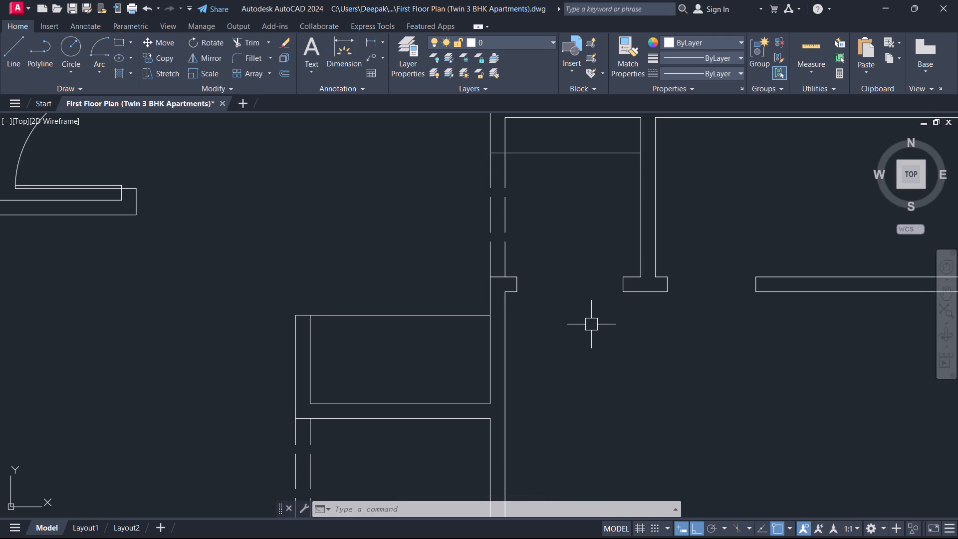
middle_drag(592, 325, 640, 291)
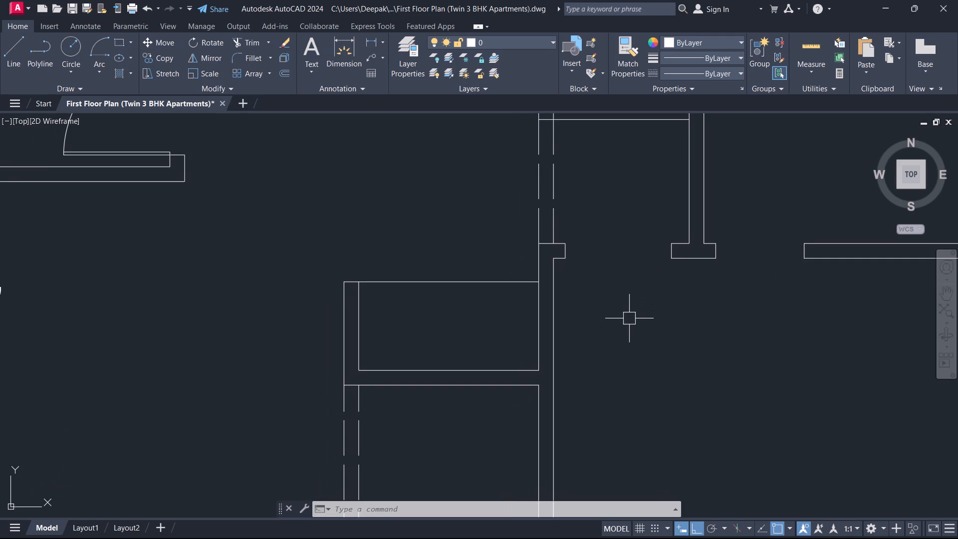
scroll(645, 333, down, 2)
scroll(647, 339, up, 2)
middle_drag(647, 340, 643, 225)
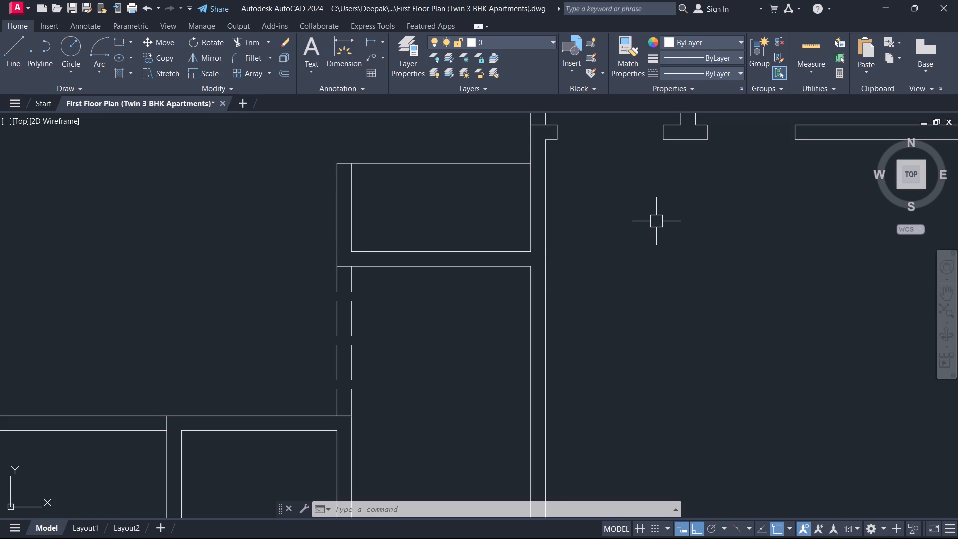
scroll(684, 223, down, 3)
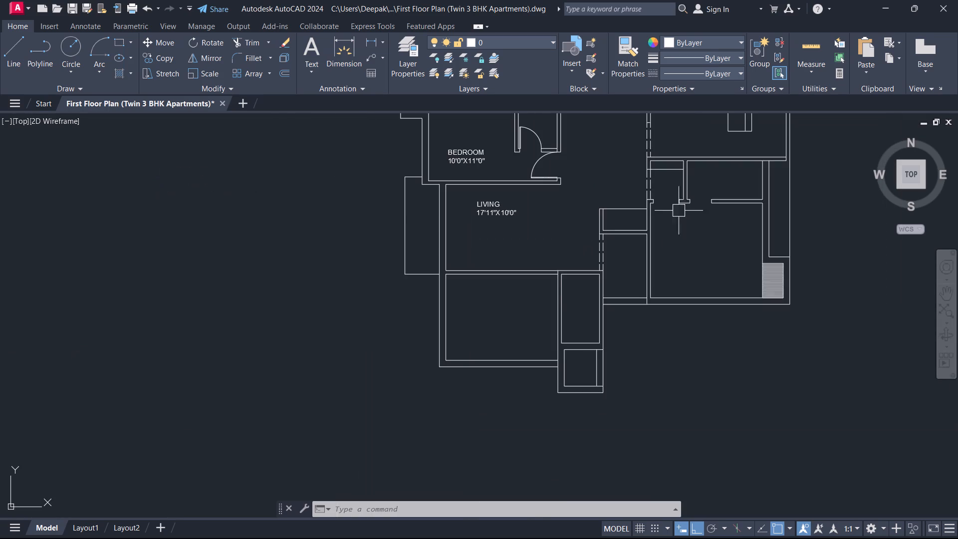
scroll(673, 201, up, 1)
middle_drag(667, 192, 669, 232)
scroll(665, 190, up, 1)
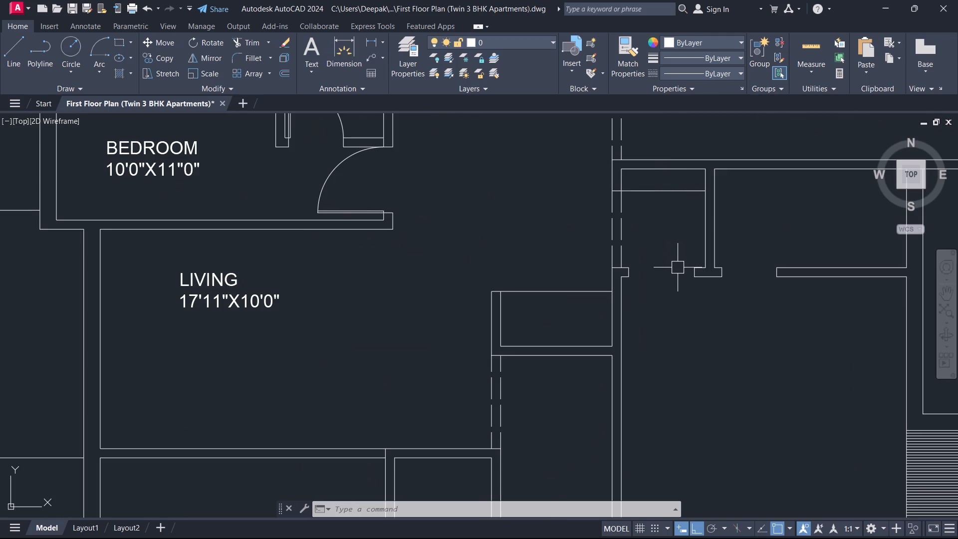
scroll(678, 268, down, 1)
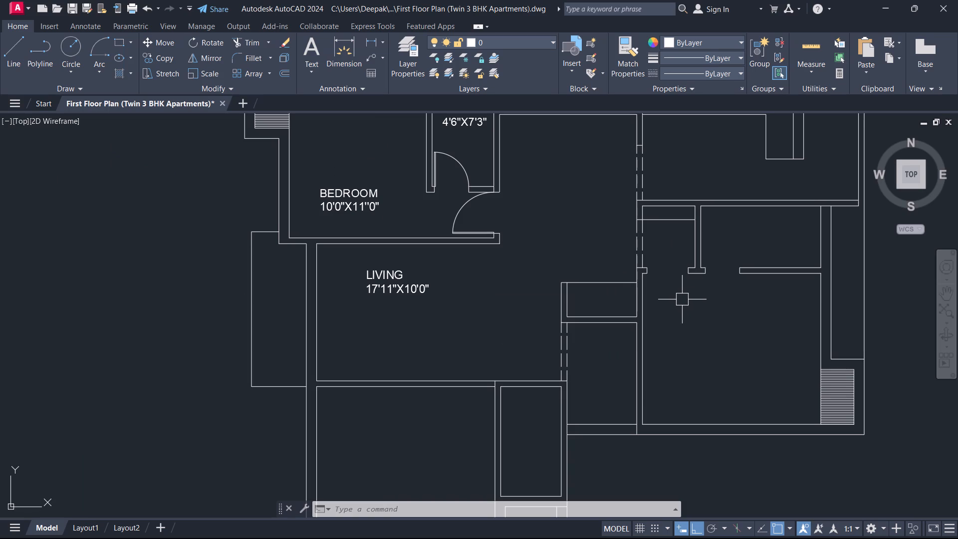
middle_drag(517, 276, 581, 229)
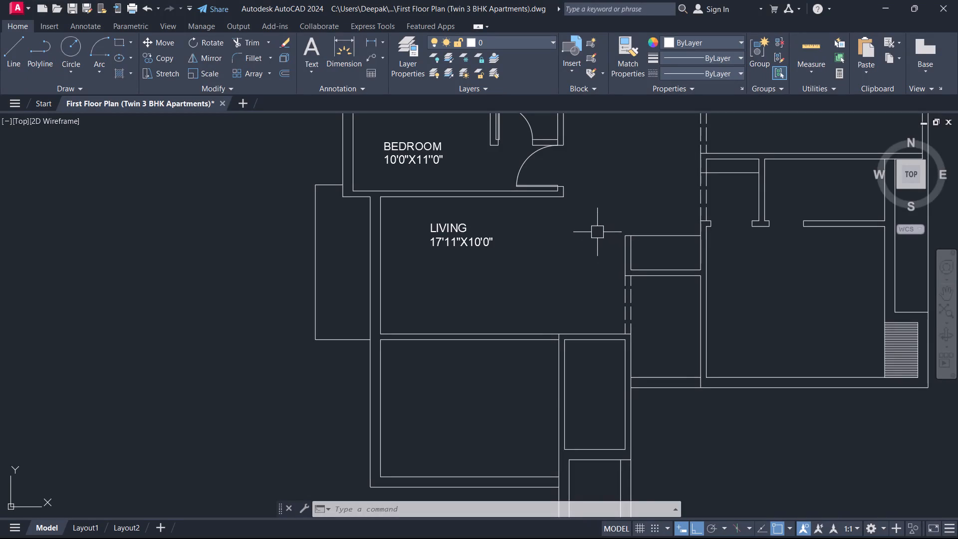
middle_drag(578, 235, 657, 293)
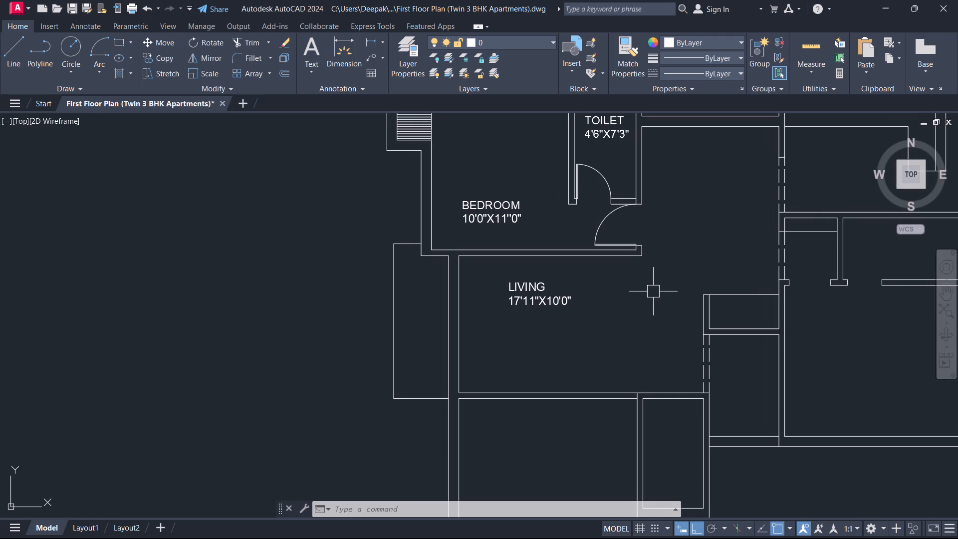
Offset the west face line of the vertical wall below the living room 4" to the west.
middle_drag(623, 331, 623, 316)
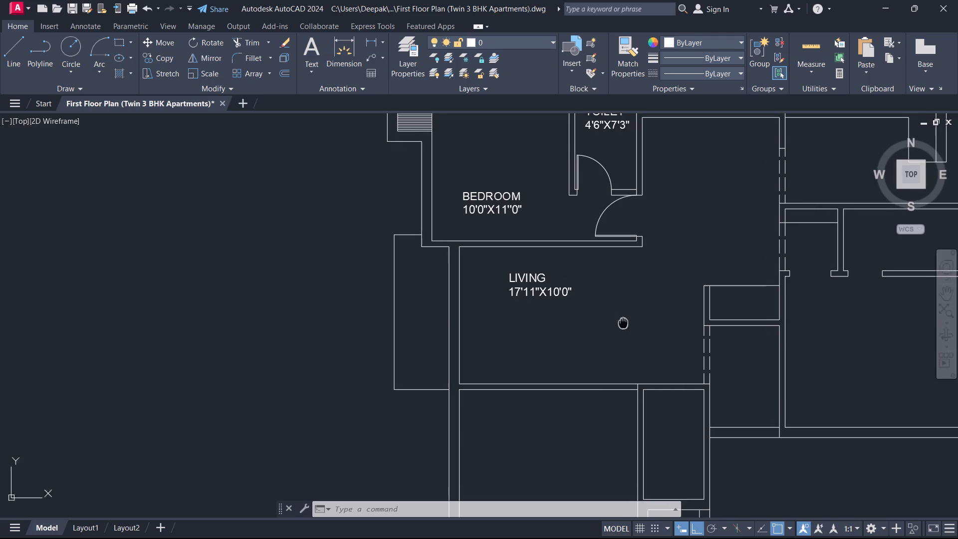
middle_drag(623, 316, 629, 239)
scroll(621, 337, up, 1)
text(O)
key(space)
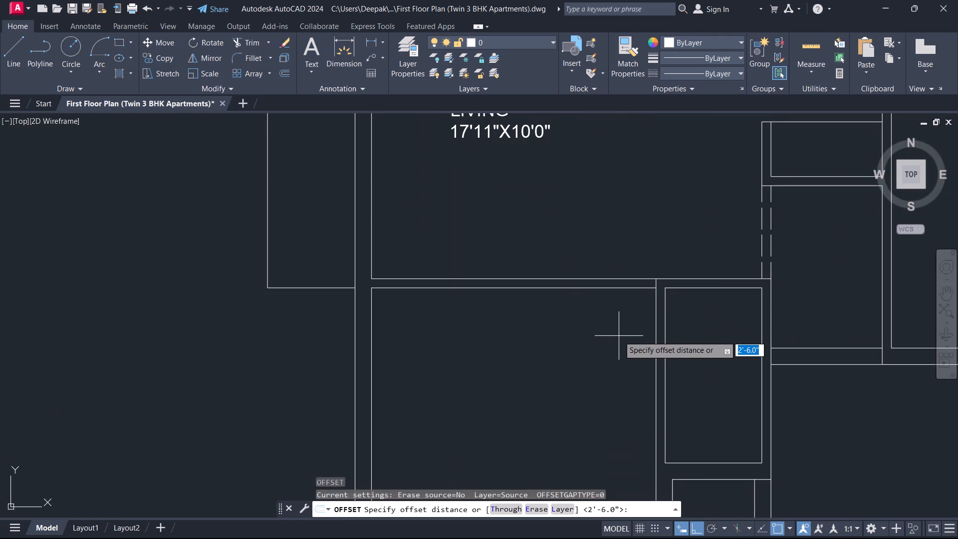
key(4)
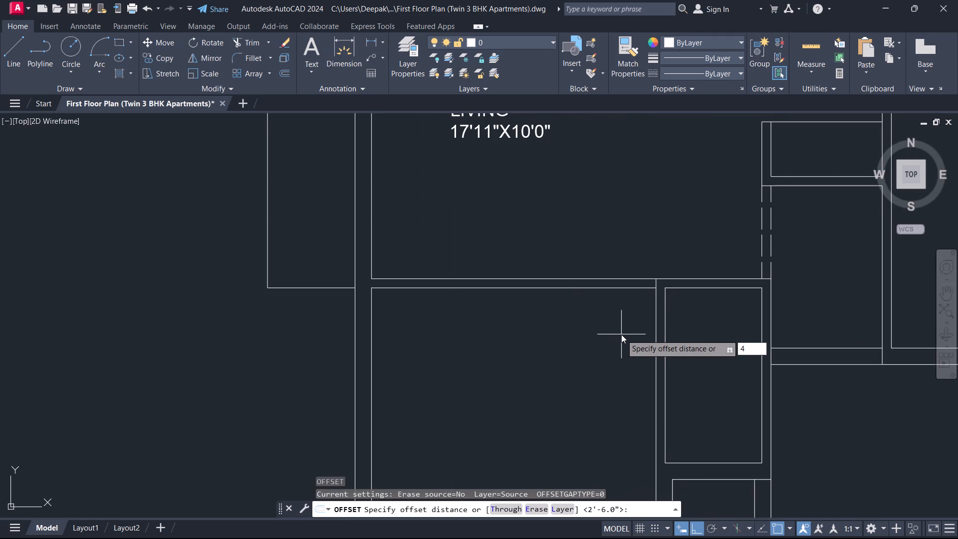
key(Return)
click(650, 336)
click(592, 336)
key(Escape)
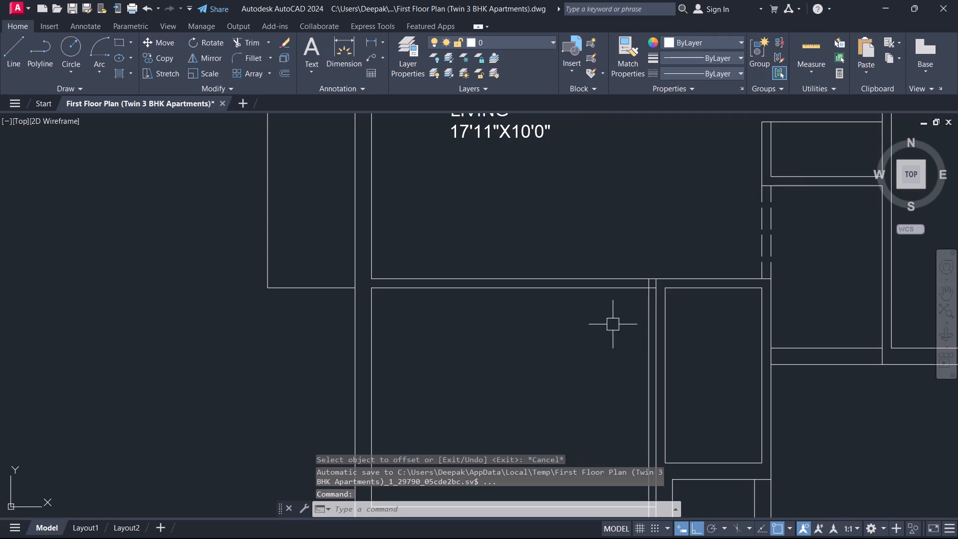
Offset the new 4" line 3' to the west to mark the opening in the living room's bottom wall.
text(O)
key(space)
text(3')
key(Return)
scroll(644, 311, up, 1)
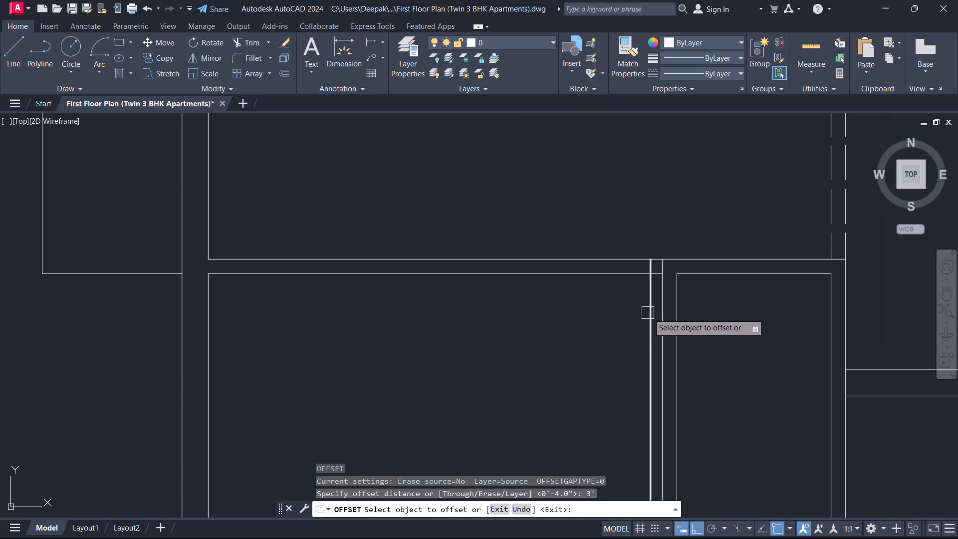
click(648, 313)
click(609, 312)
key(Escape)
Trim the two offset lines to jambs, cut the 3' opening in the living room's bottom wall, and clear the junction line beside it.
text(TR)
key(space)
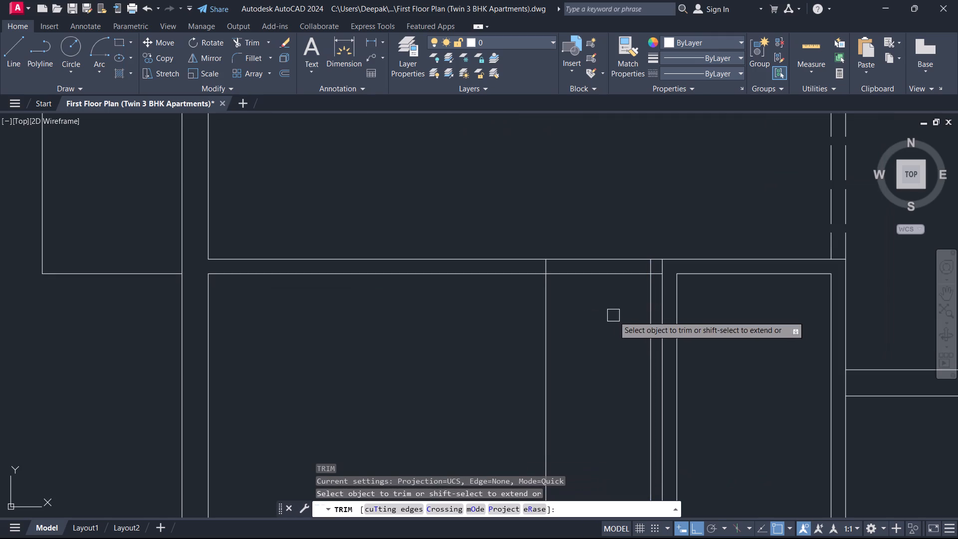
click(650, 327)
click(545, 341)
drag(588, 294, 590, 281)
click(593, 221)
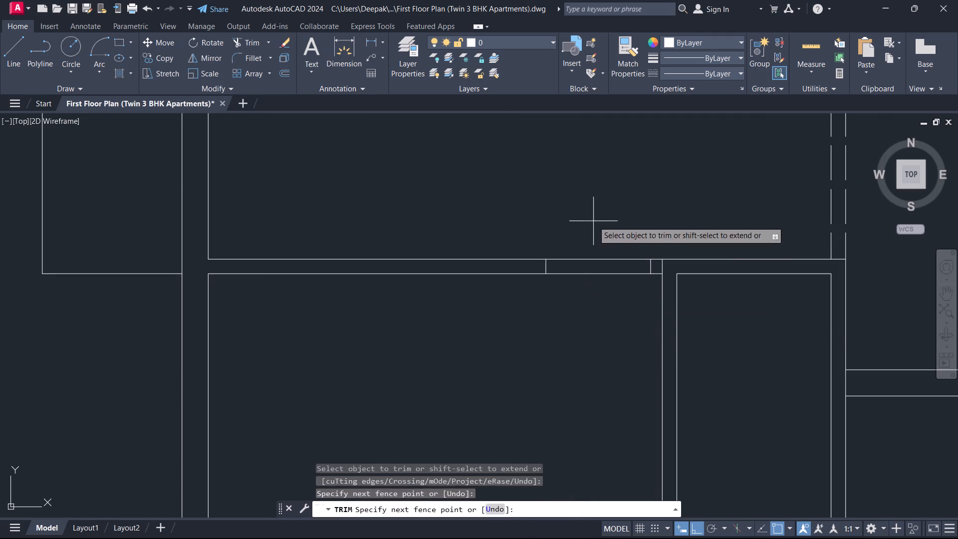
click(604, 297)
scroll(650, 270, up, 2)
click(681, 258)
key(Escape)
Examine the room below the living room and the two small enclosures along its east wall.
scroll(625, 294, down, 1)
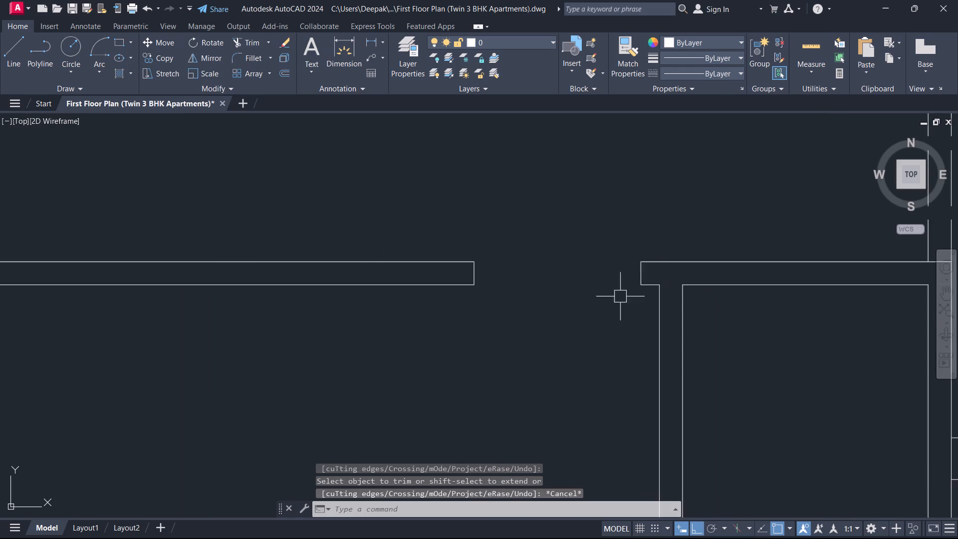
scroll(620, 297, down, 2)
middle_drag(589, 312, 599, 192)
scroll(599, 192, down, 1)
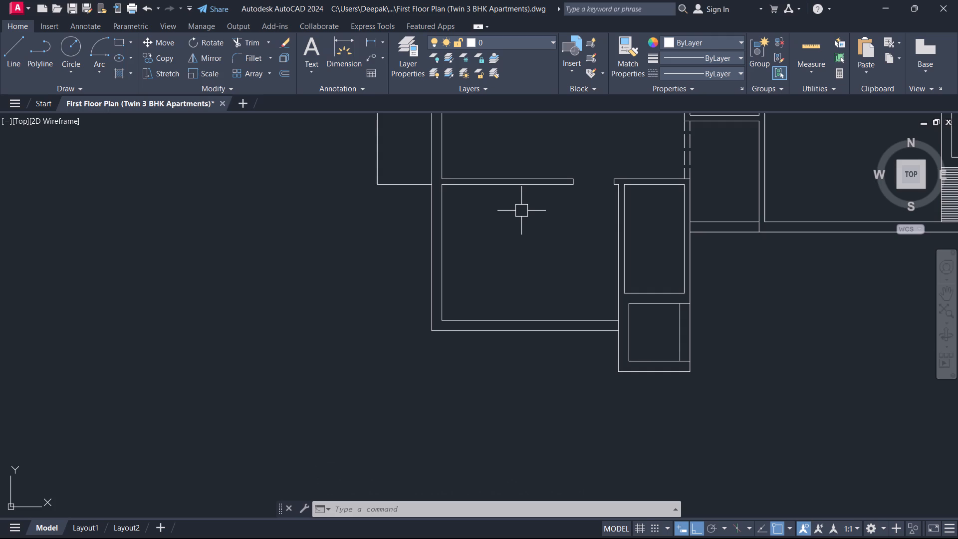
scroll(517, 225, down, 1)
middle_drag(526, 256, 529, 268)
scroll(526, 256, up, 2)
middle_drag(529, 268, 575, 288)
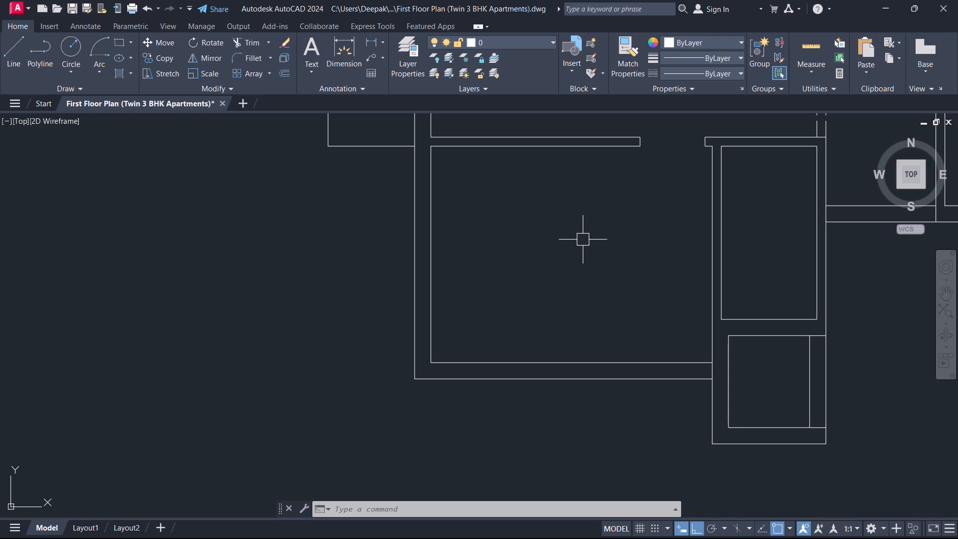
Trim away the junction line where the bottom wall of the room below the living room meets the small enclosure's west wall.
scroll(630, 224, down, 1)
middle_drag(633, 237, 617, 229)
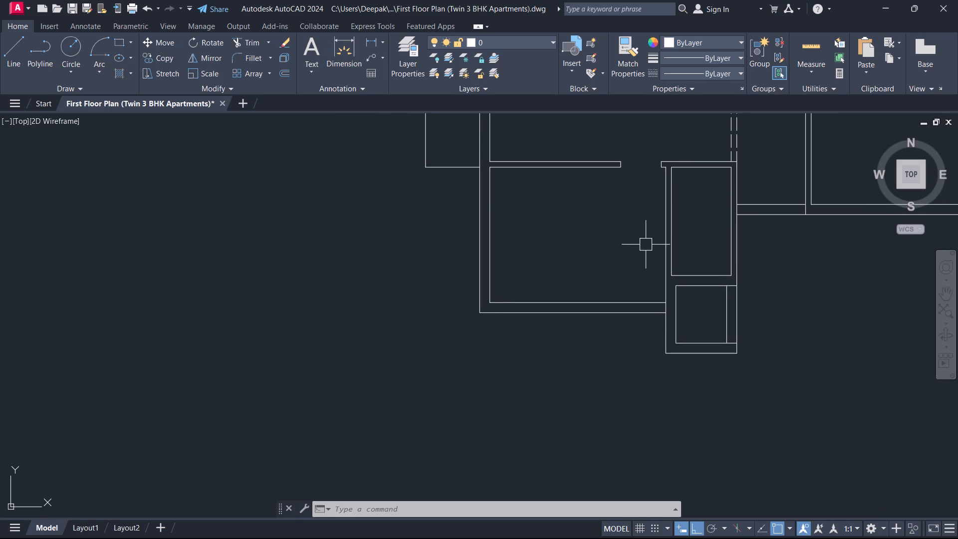
middle_drag(646, 245, 562, 243)
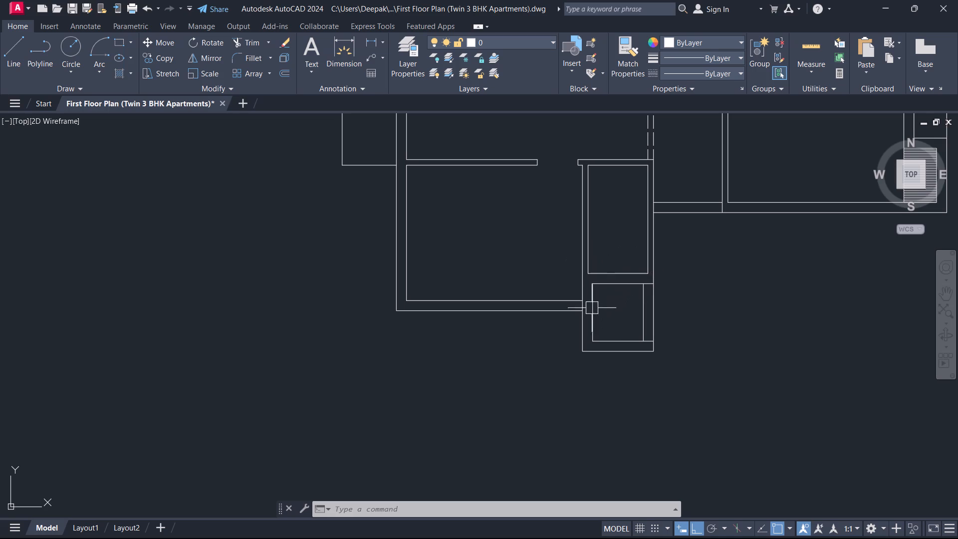
text(TR)
key(space)
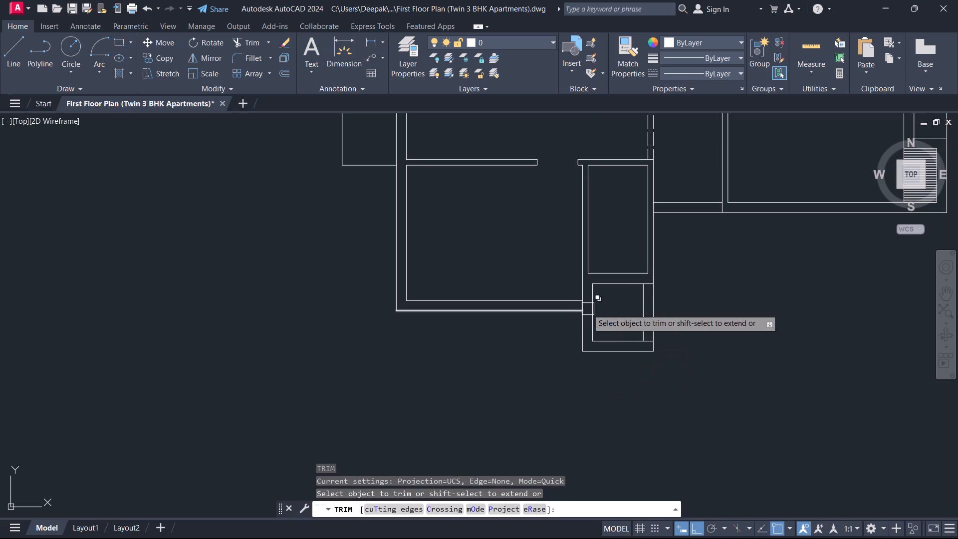
scroll(586, 314, up, 3)
click(590, 279)
click(546, 283)
key(Escape)
Add multiline text reading TOILET with 8'9"X beneath it in the small room north of the large southeast room.
scroll(539, 289, down, 3)
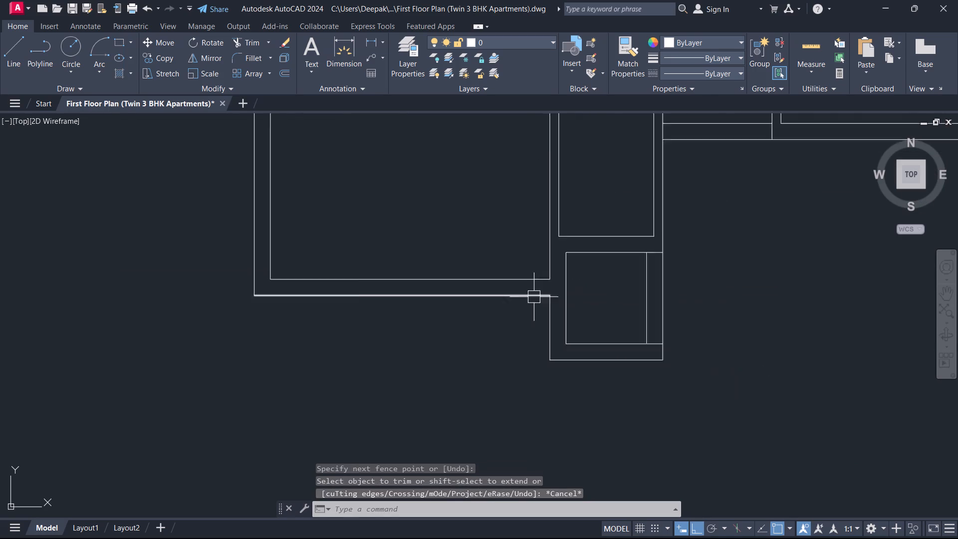
middle_drag(511, 307, 470, 301)
scroll(511, 307, down, 1)
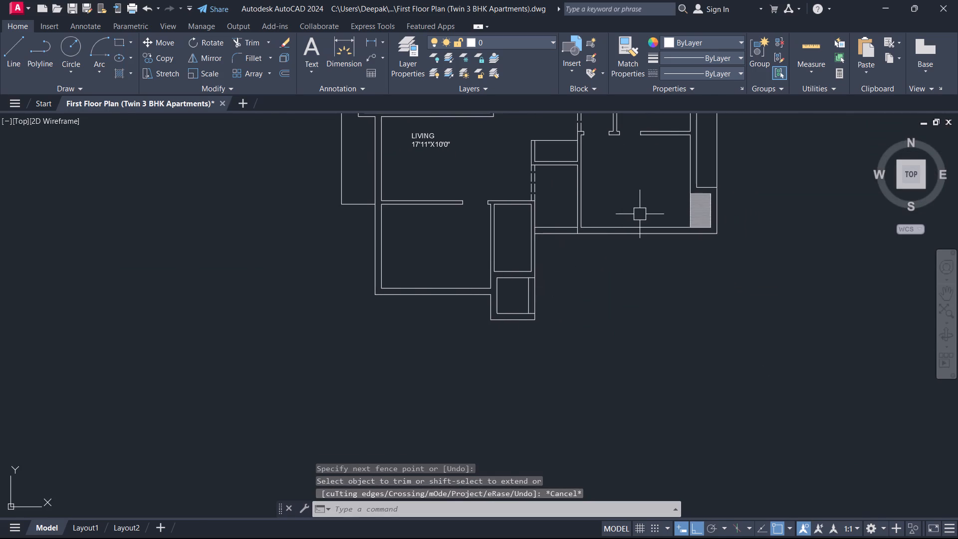
middle_drag(641, 247, 592, 269)
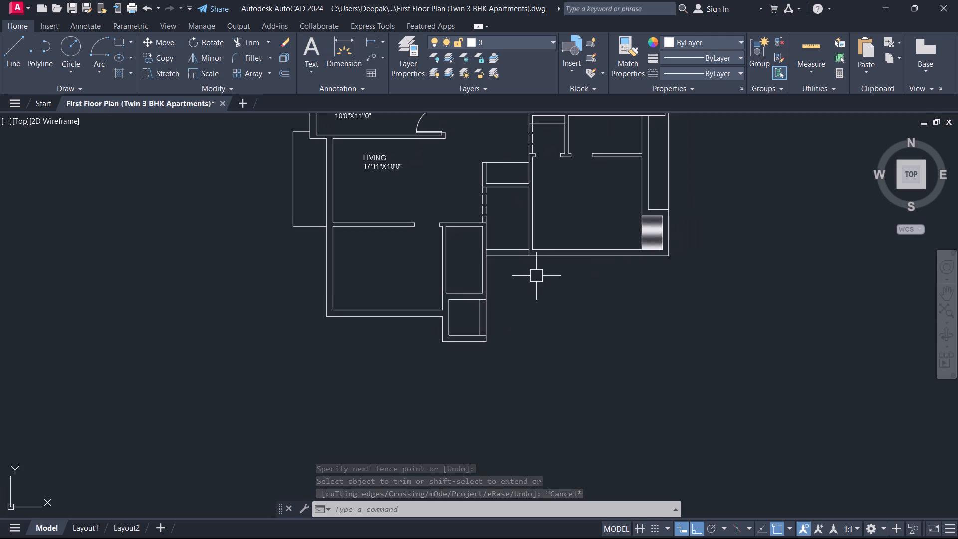
middle_drag(534, 276, 498, 265)
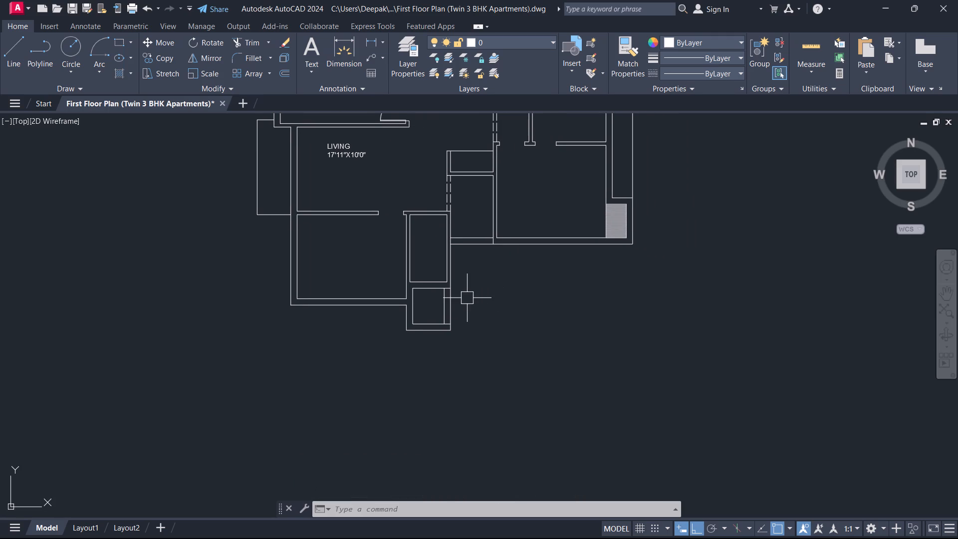
middle_drag(569, 222, 633, 353)
scroll(611, 275, up, 2)
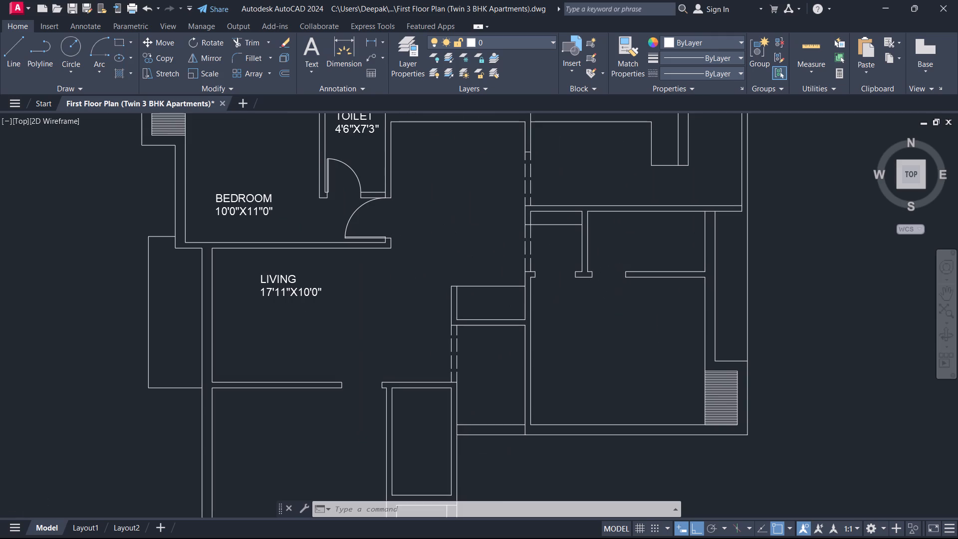
text(T)
key(space)
scroll(611, 246, up, 1)
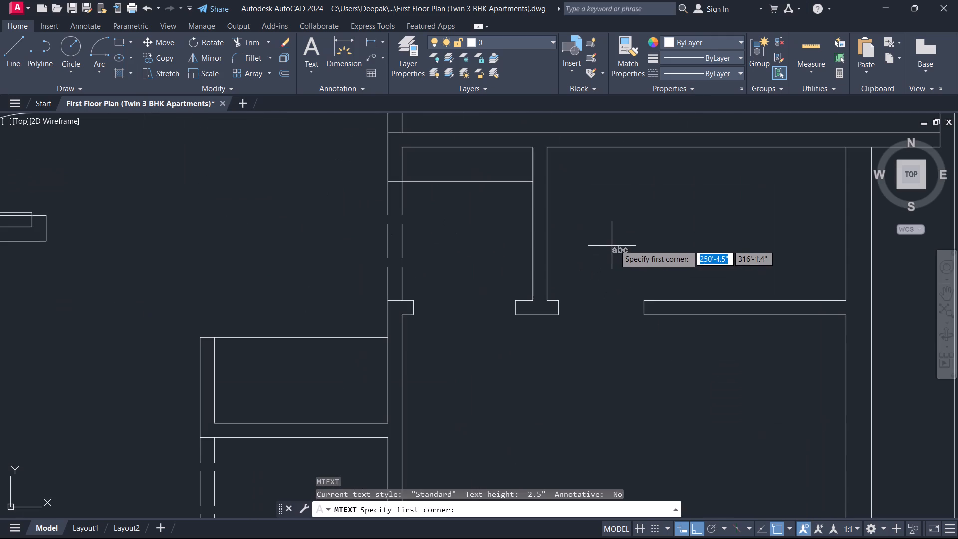
click(631, 233)
click(779, 273)
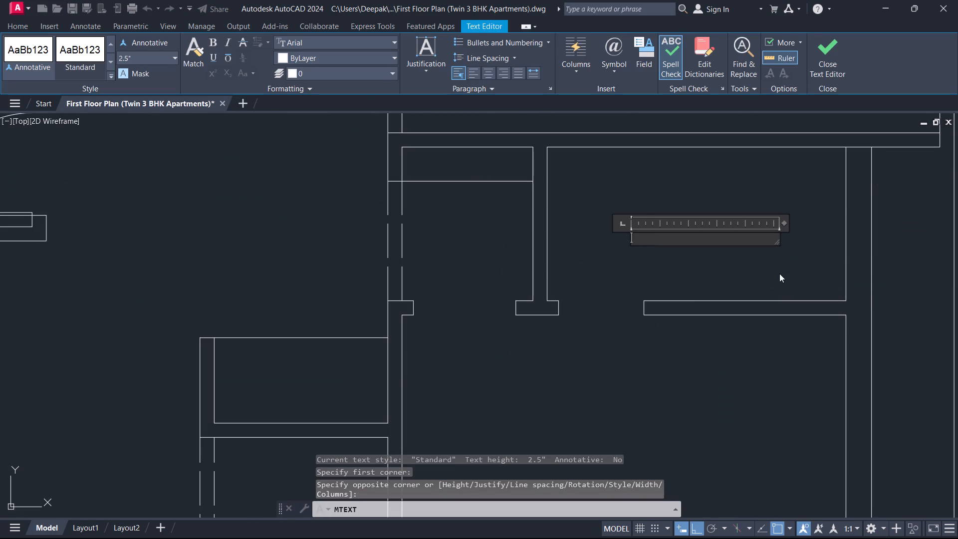
text(TOI)
text(LR)
key(BackSpace)
text(ET)
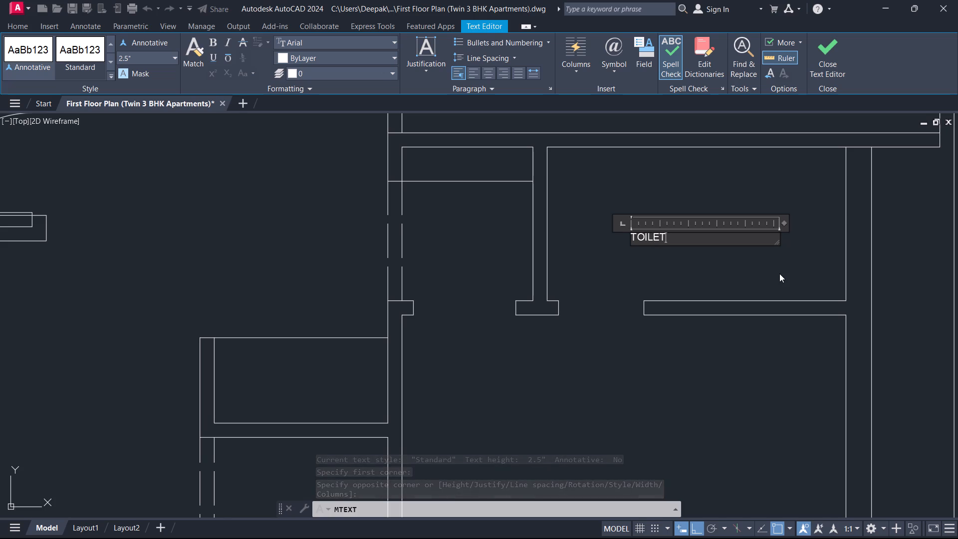
key(Return)
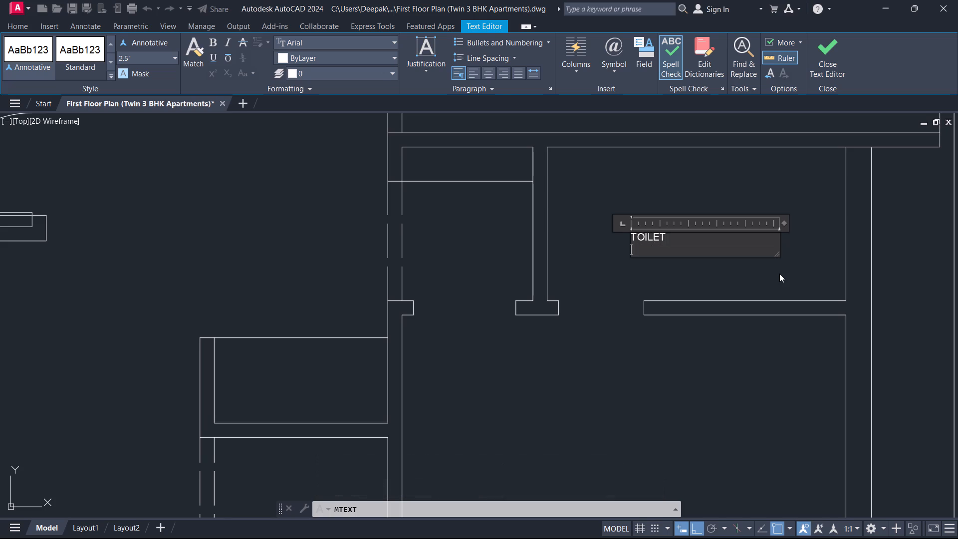
key(9)
key(BackSpace)
text(8'9)
text("X)
key(4)
key(BackSpace)
key(Escape)
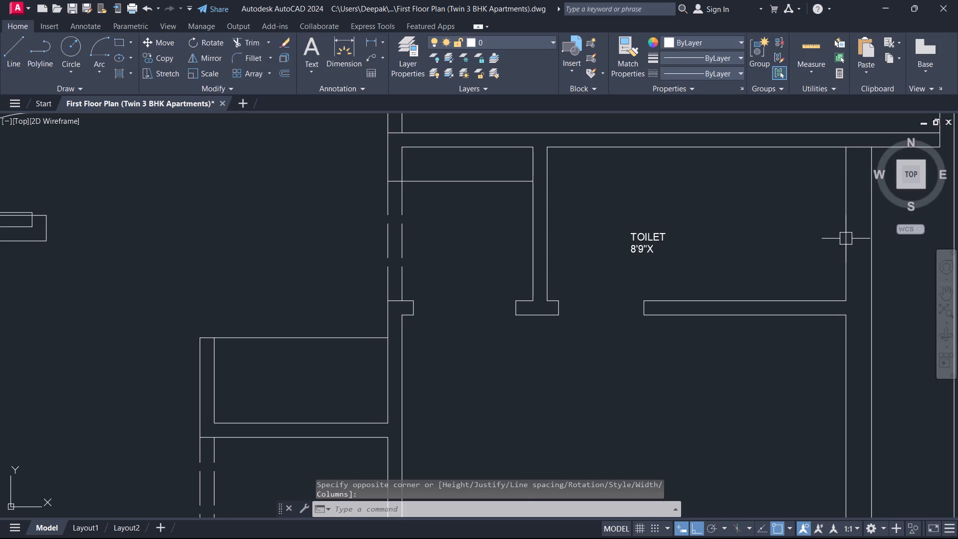
Complete the toilet label's size line as 8'9"X4'6" and set the height of all its text to 7".
double_click(648, 244)
click(659, 252)
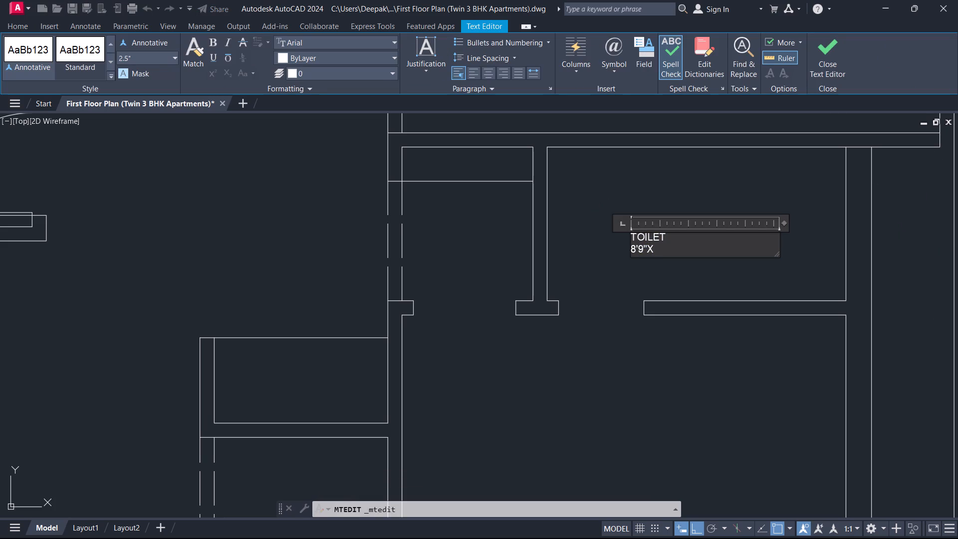
text(4'6)
key(shift+quotedbl)
key(ctrl+a)
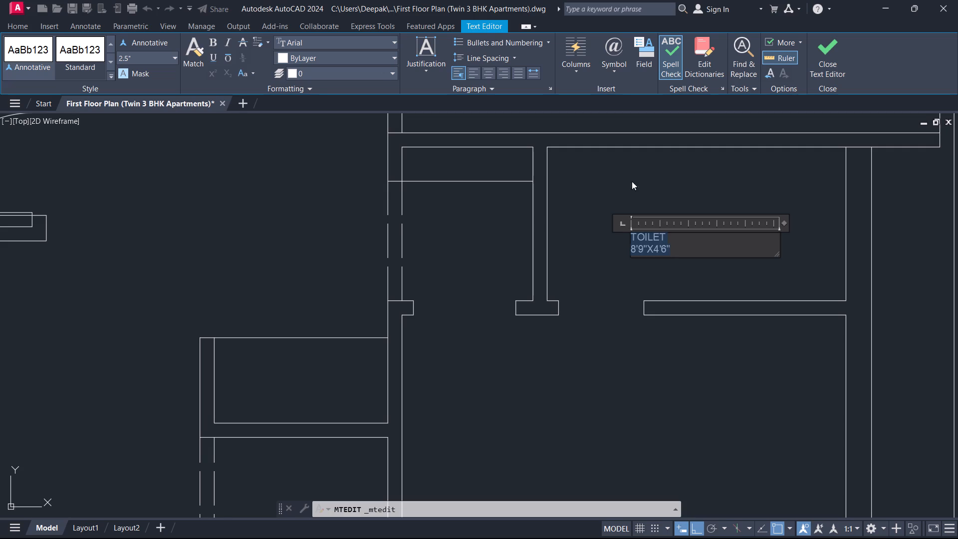
click(162, 56)
key(7)
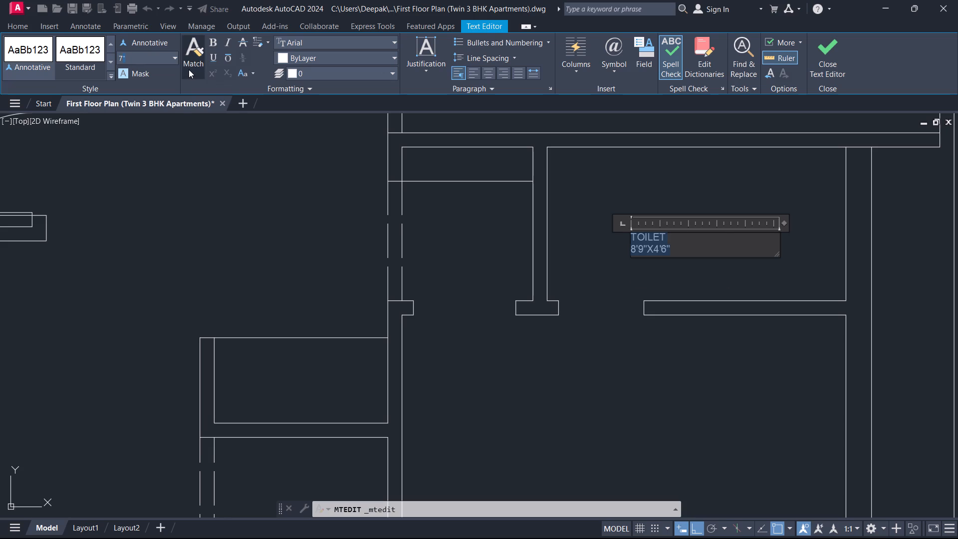
key(Return)
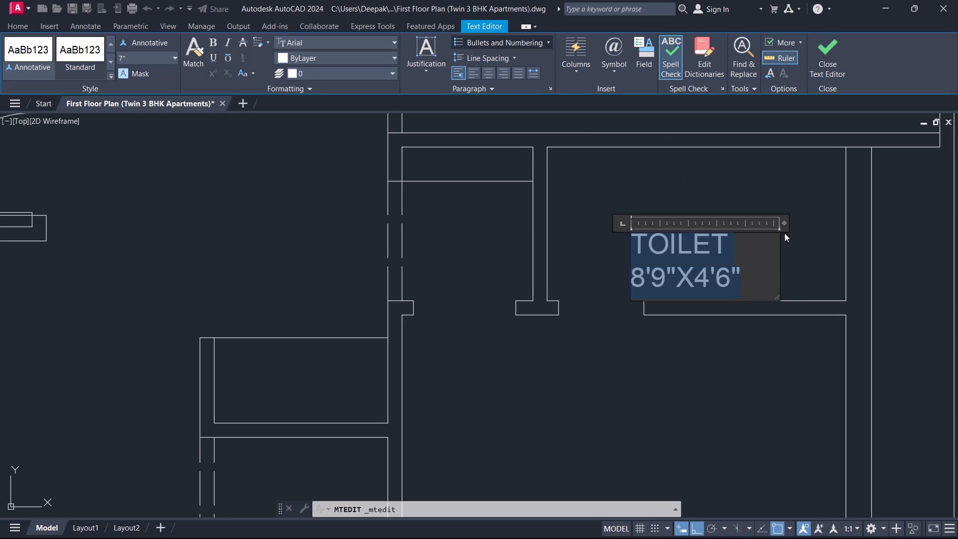
click(818, 69)
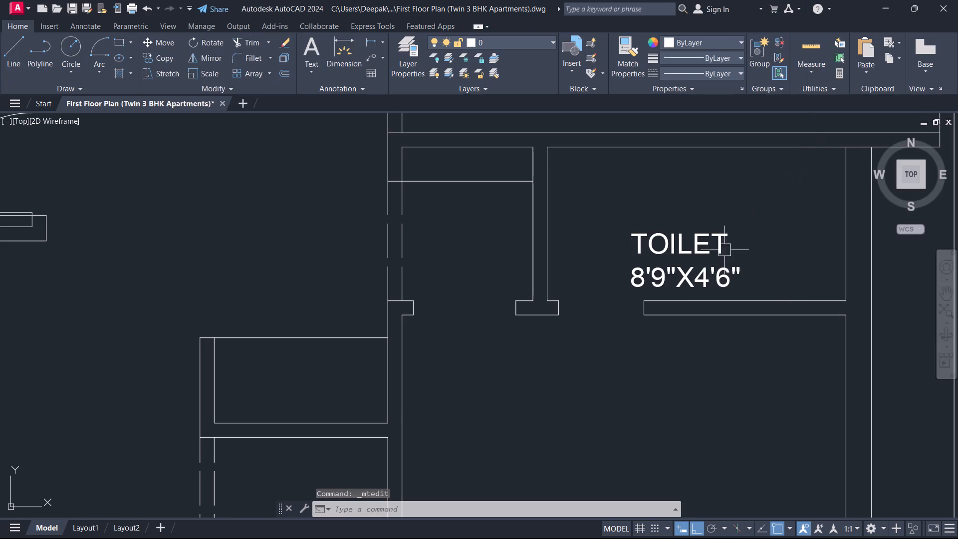
Move the TOILET label straight north to sit centrally between the toilet's upper and lower walls.
scroll(722, 253, down, 1)
middle_drag(722, 253, 689, 263)
scroll(722, 253, up, 2)
click(685, 259)
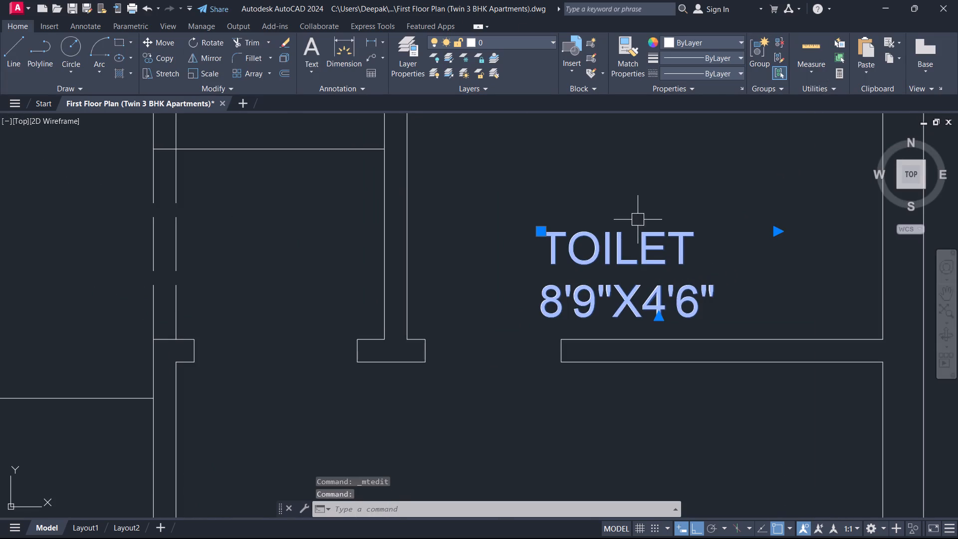
key(m)
key(space)
click(658, 279)
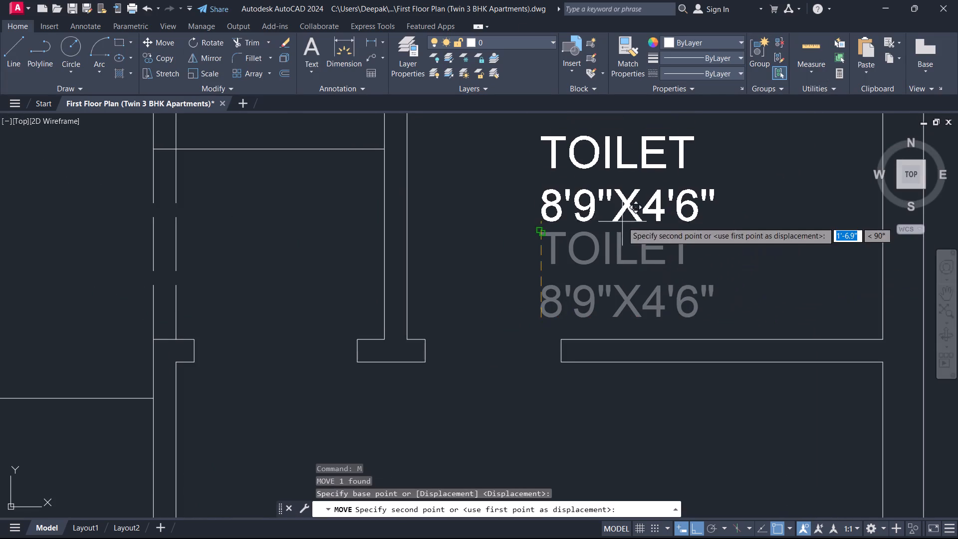
middle_drag(616, 226, 590, 329)
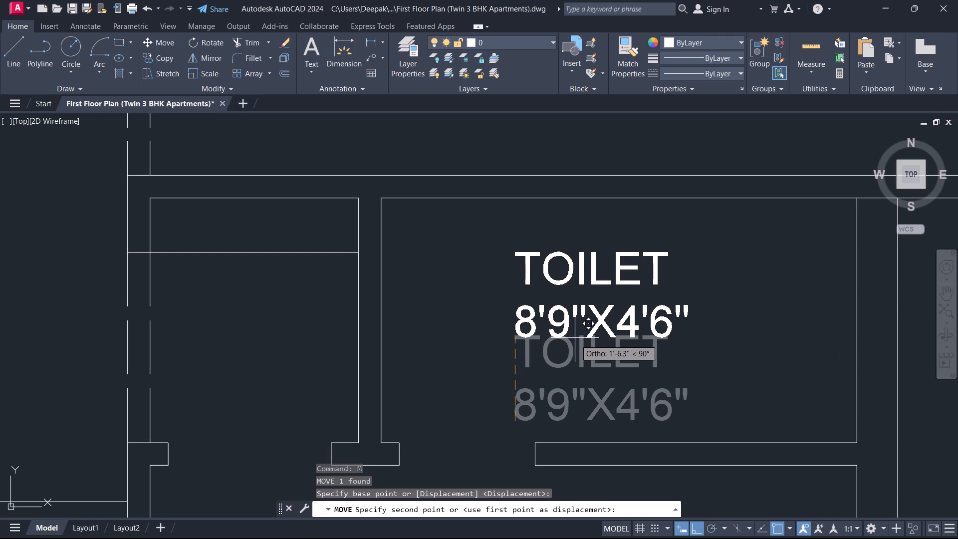
click(574, 349)
key(Escape)
Add multiline text reading MASTER BEDROOM with 13'0"X11'0" beneath it in the large room south of the toilet.
scroll(533, 331, down, 2)
middle_drag(504, 321, 643, 235)
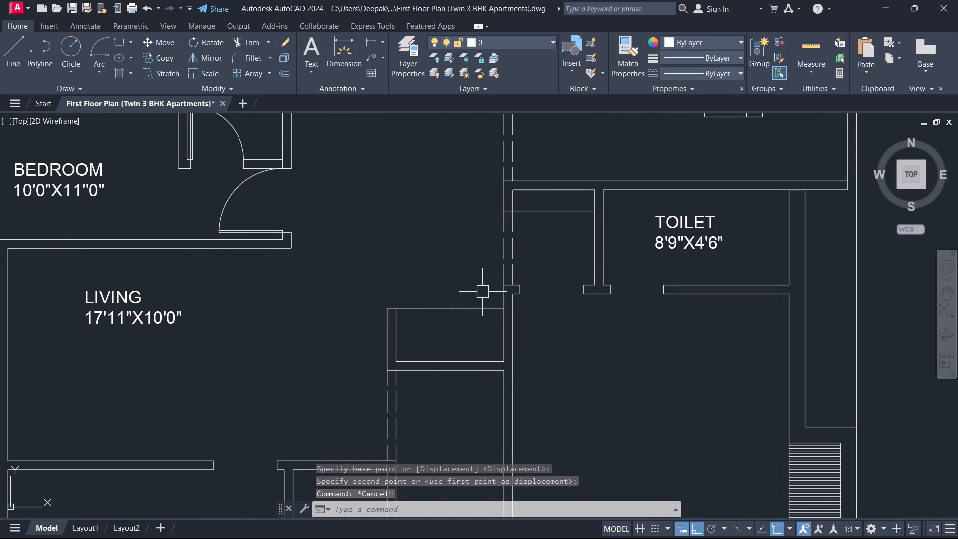
scroll(661, 282, down, 1)
middle_drag(665, 290, 593, 211)
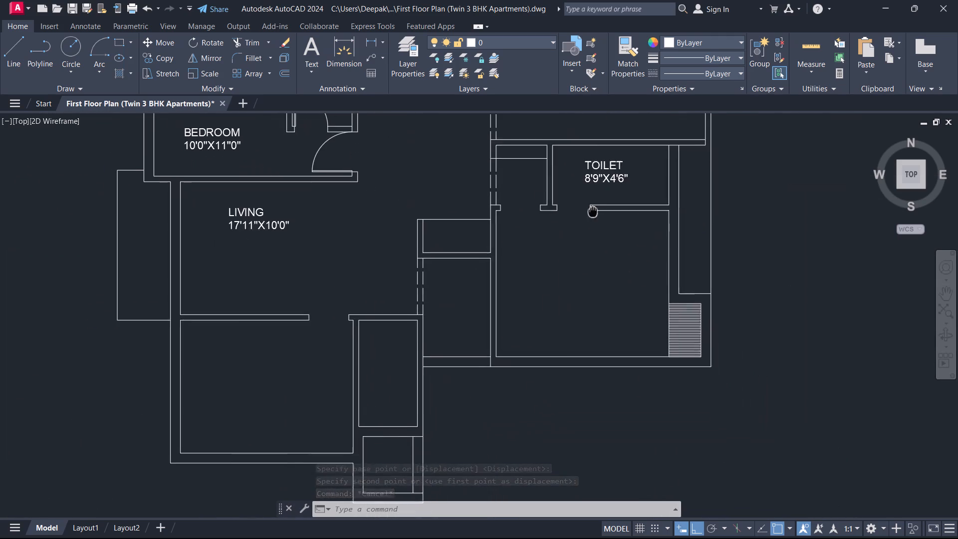
middle_drag(593, 211, 572, 240)
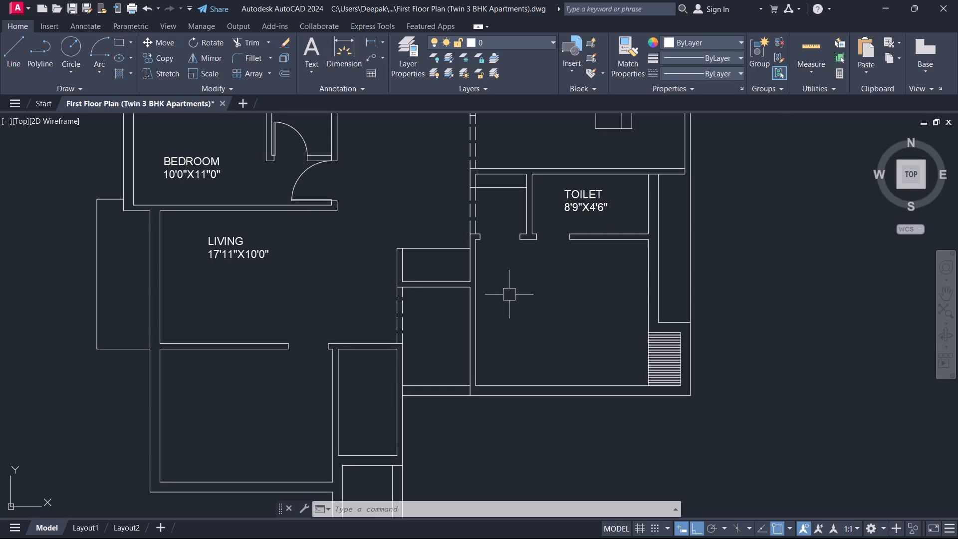
scroll(535, 311, up, 1)
key(t)
key(space)
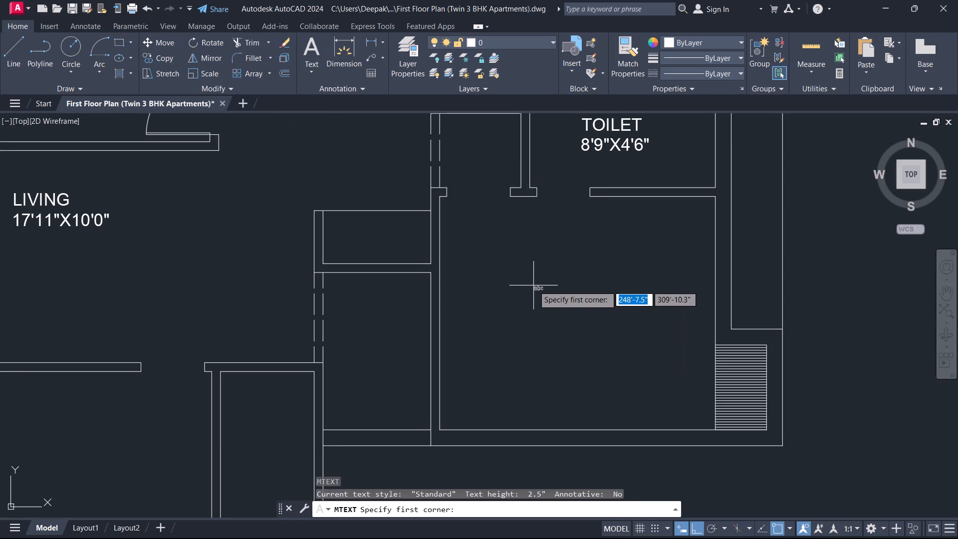
click(502, 246)
click(670, 283)
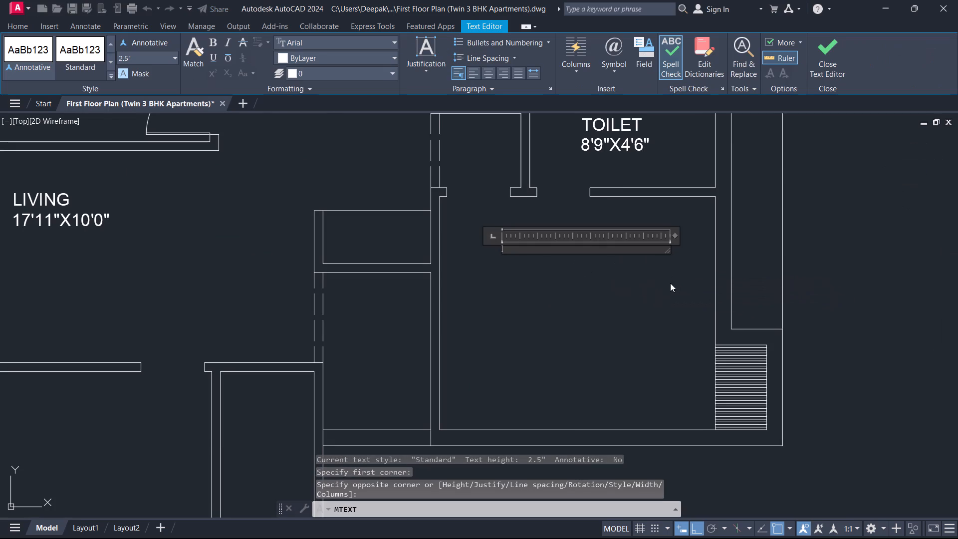
key(m)
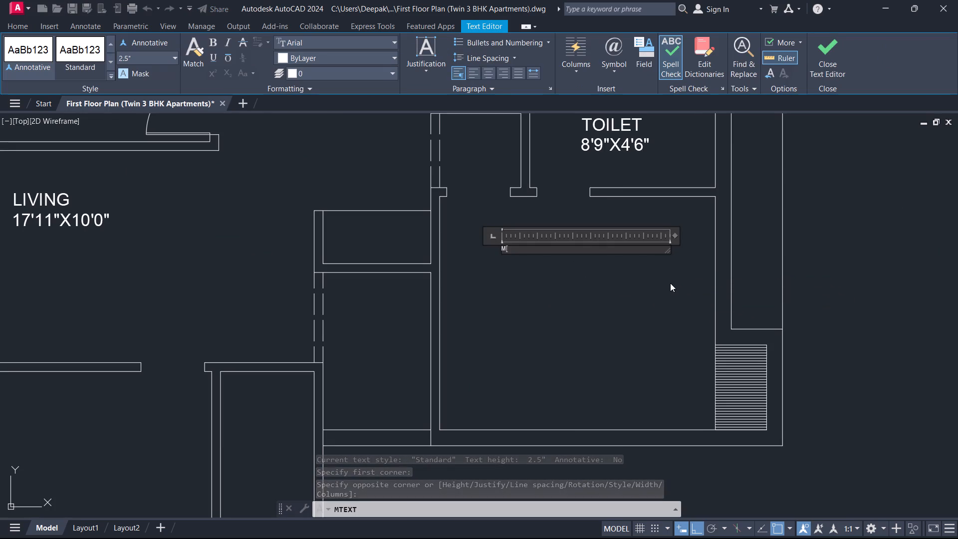
text(ASTER BEDROOM)
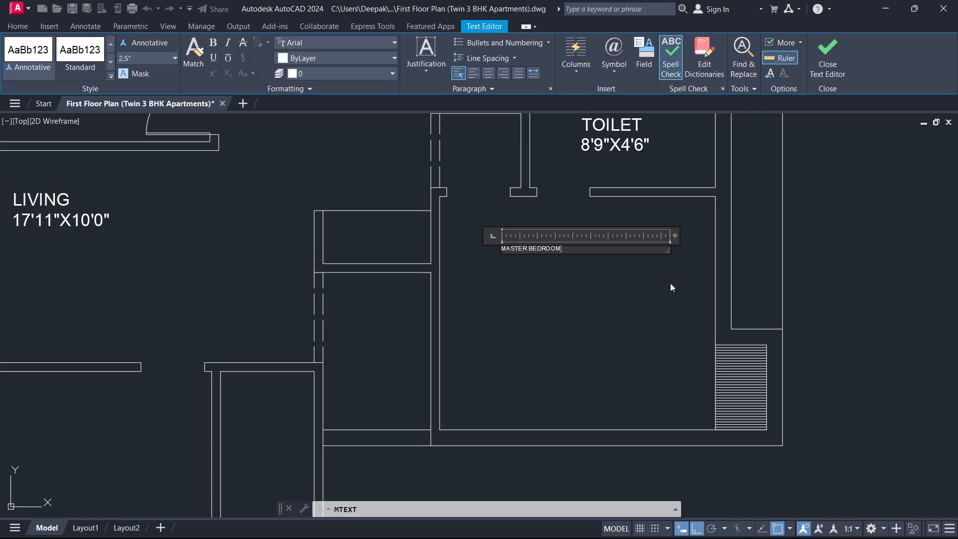
key(Return)
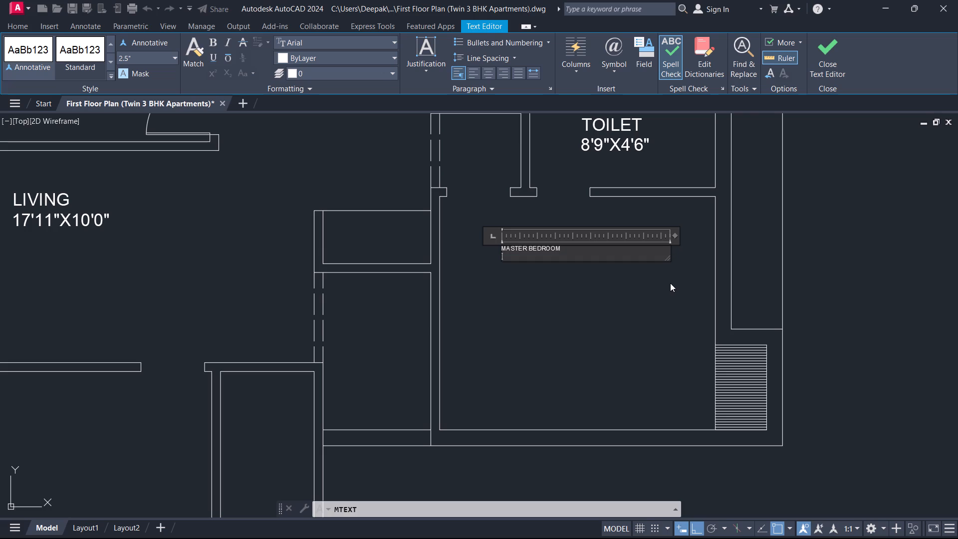
text(13'0"X)
text(11'0")
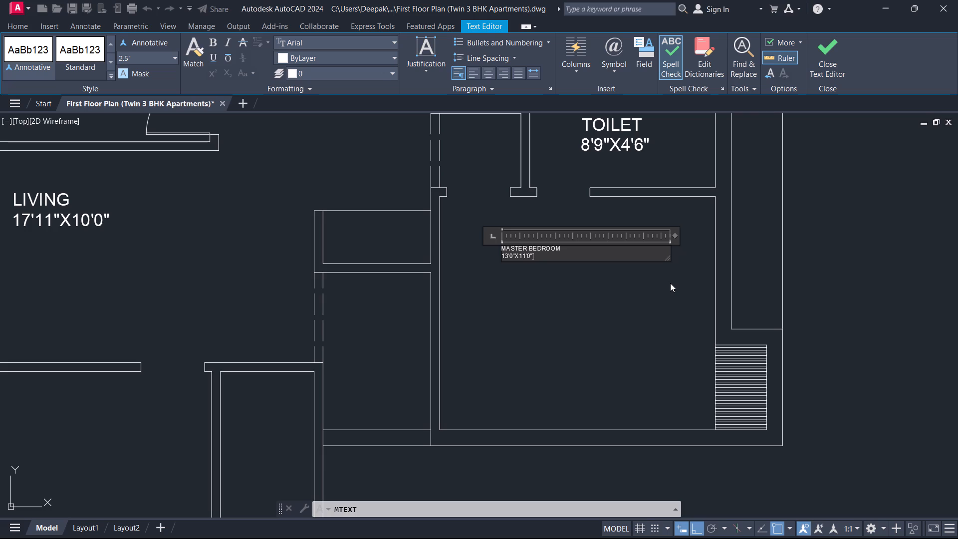
Set the height of all text in the master bedroom label to 7".
key(ctrl+a)
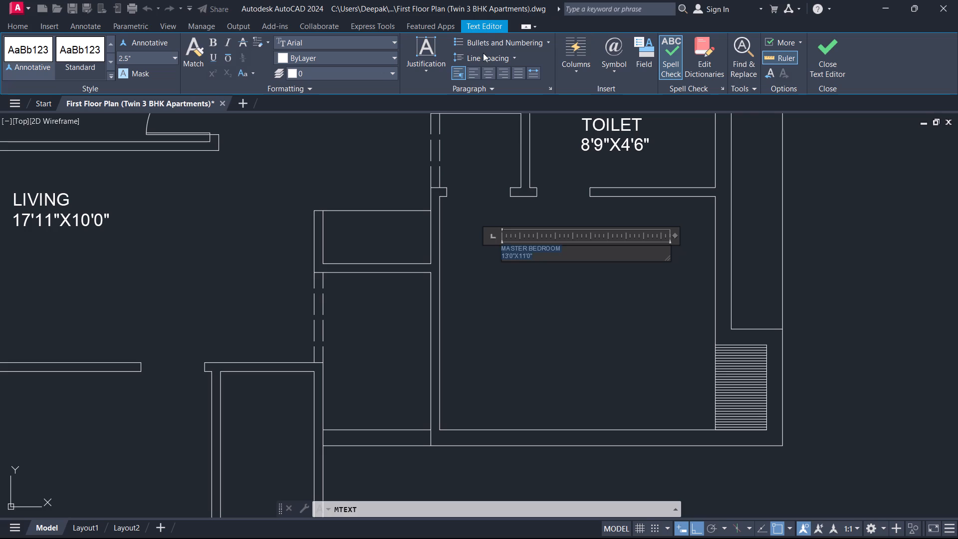
click(155, 61)
click(606, 0)
click(144, 59)
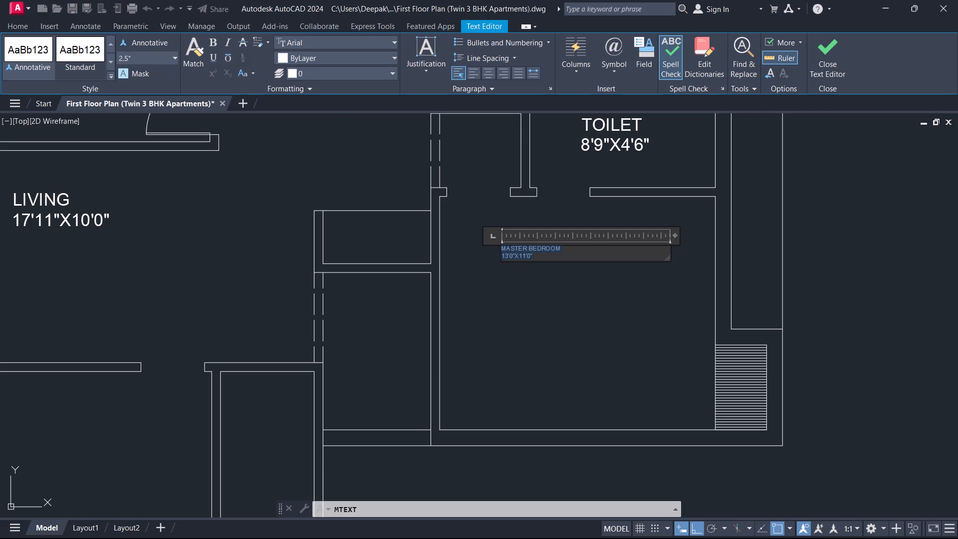
drag(144, 59, 113, 58)
key(7)
key(Return)
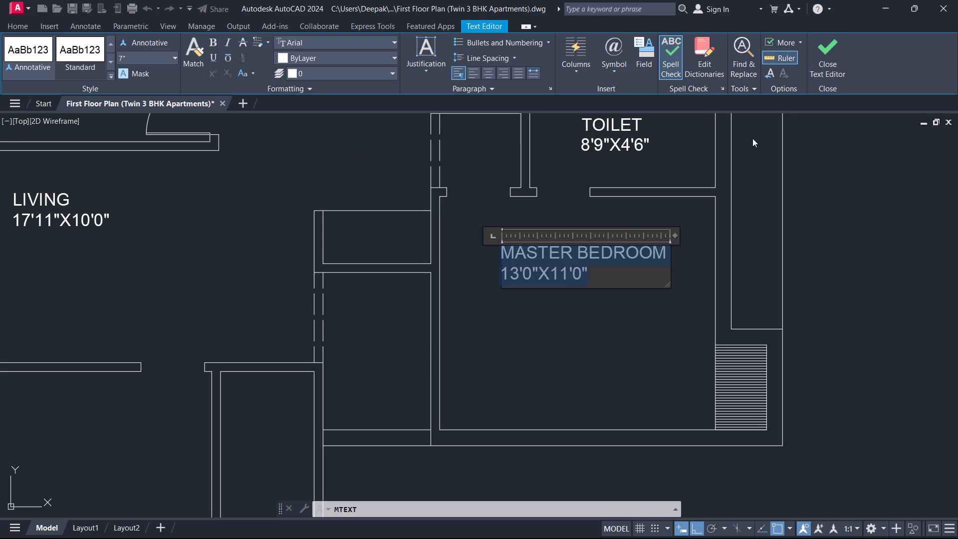
click(832, 62)
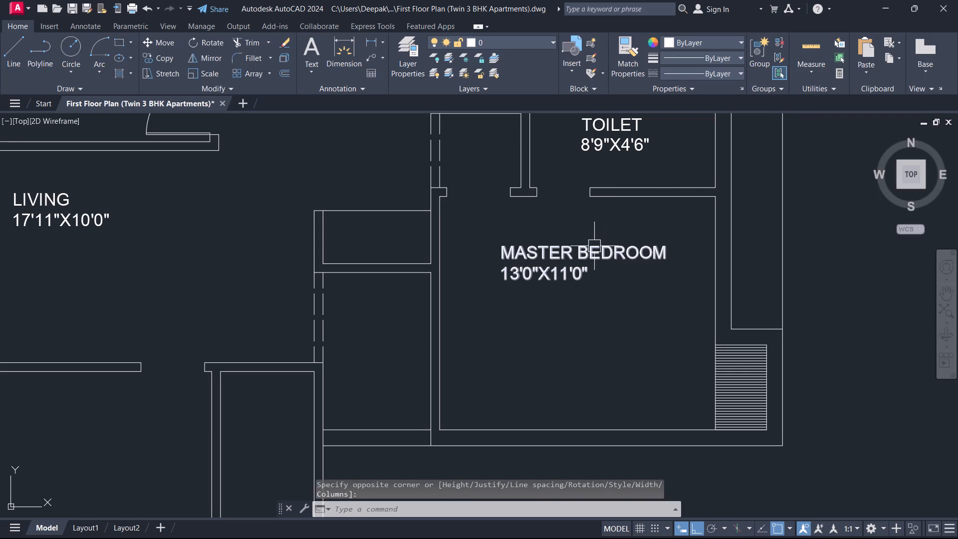
Indent the 13'0"X11'0" line by five spaces so it sits roughly centred beneath MASTER BEDROOM.
scroll(567, 259, up, 2)
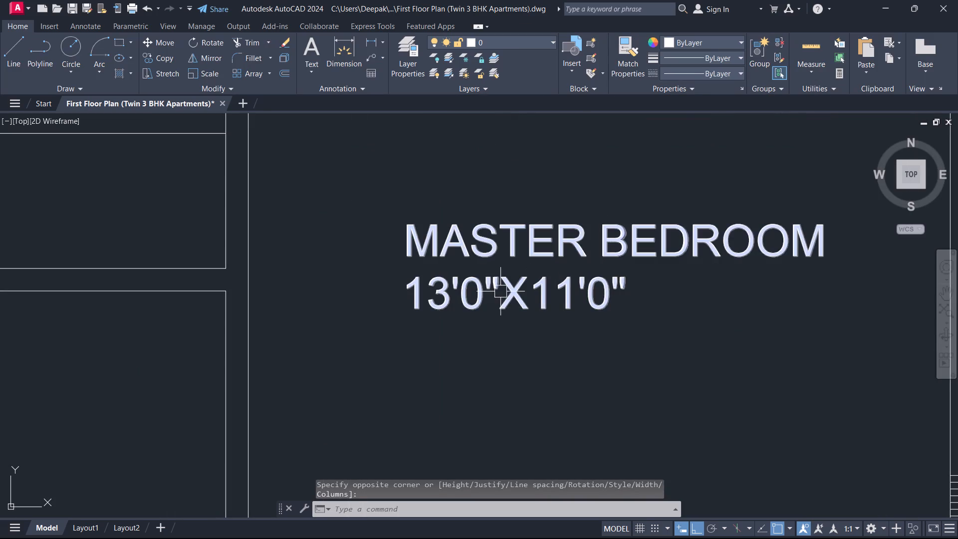
double_click(500, 291)
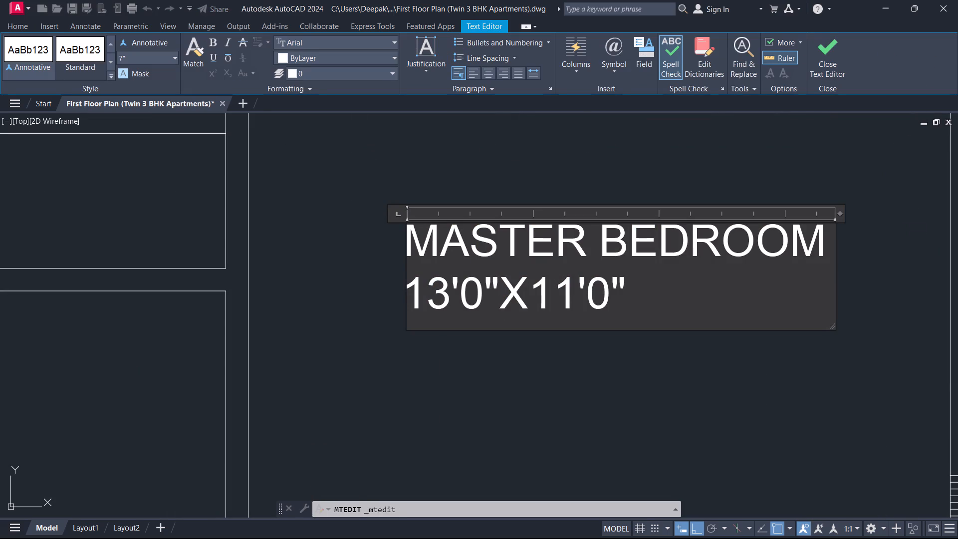
click(415, 288)
click(411, 295)
text(VV)
key(BackSpace)
key(BackSpace)
key(space)
key(space)
key(space)
key(space)
key(space)
key(space)
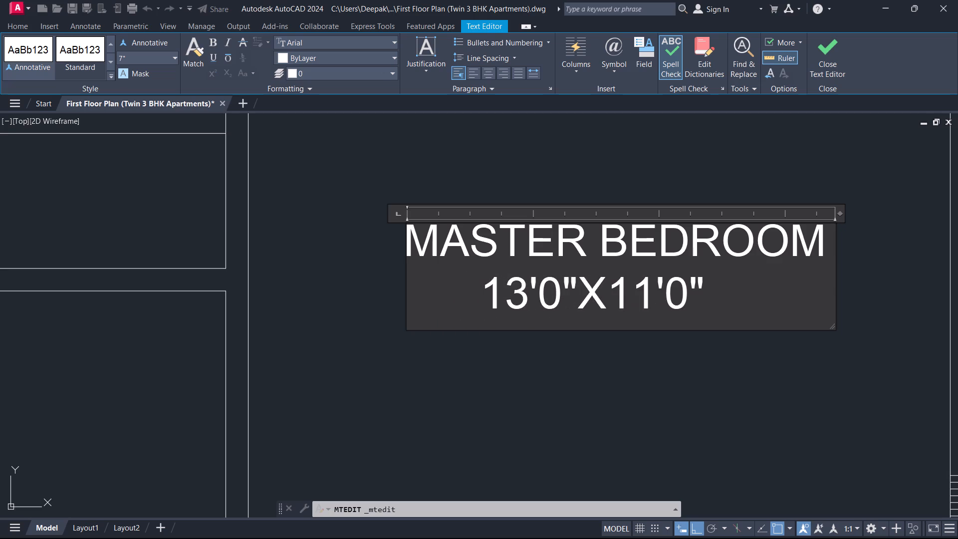
key(BackSpace)
click(825, 59)
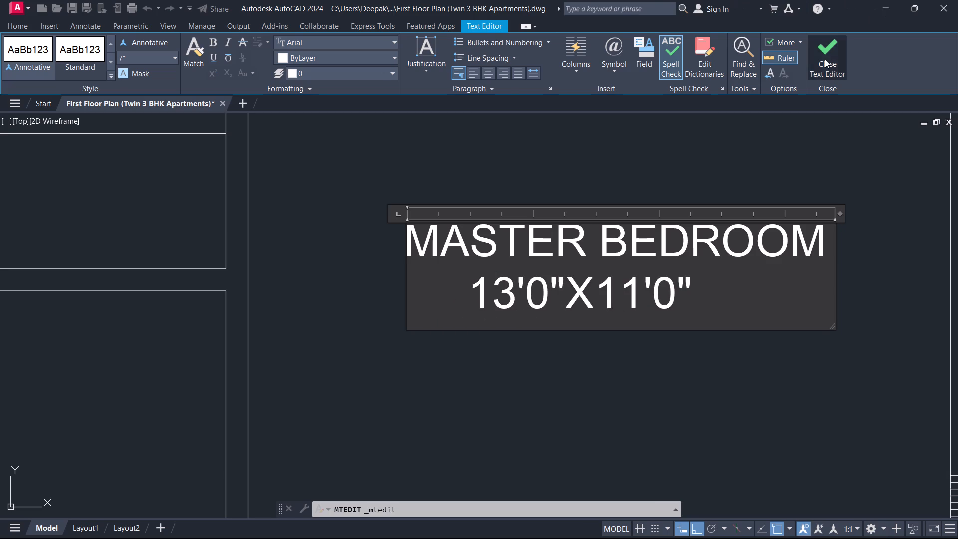
Add multiline text reading BED ROOM with 10'0"X13'0" beneath it in the room south of the living room.
scroll(723, 240, down, 4)
scroll(693, 272, up, 3)
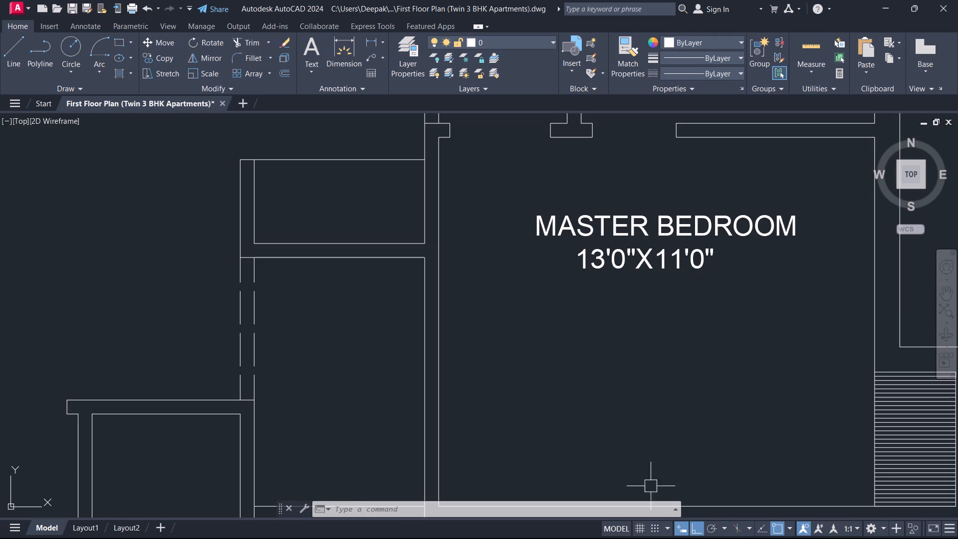
scroll(622, 185, down, 1)
middle_drag(636, 245, 672, 313)
scroll(702, 299, down, 1)
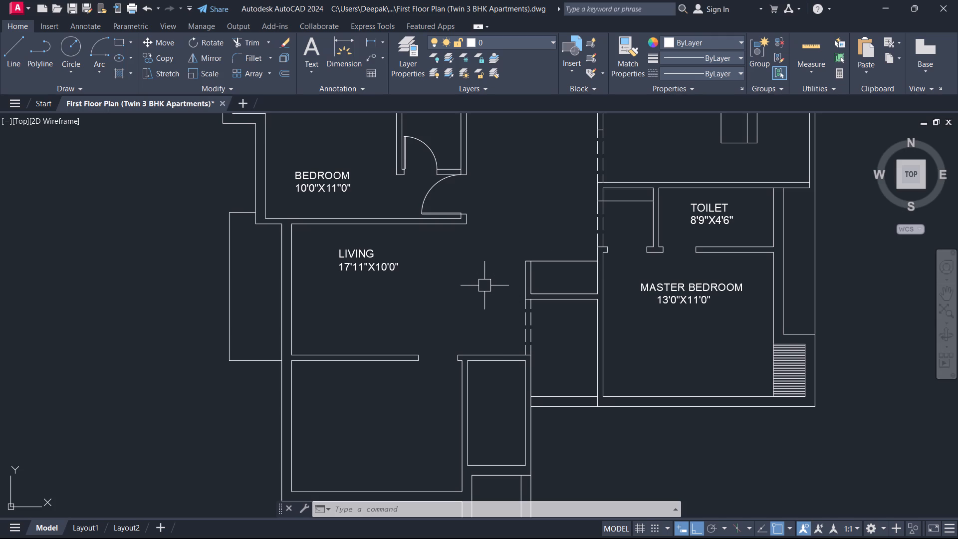
middle_drag(479, 287, 663, 234)
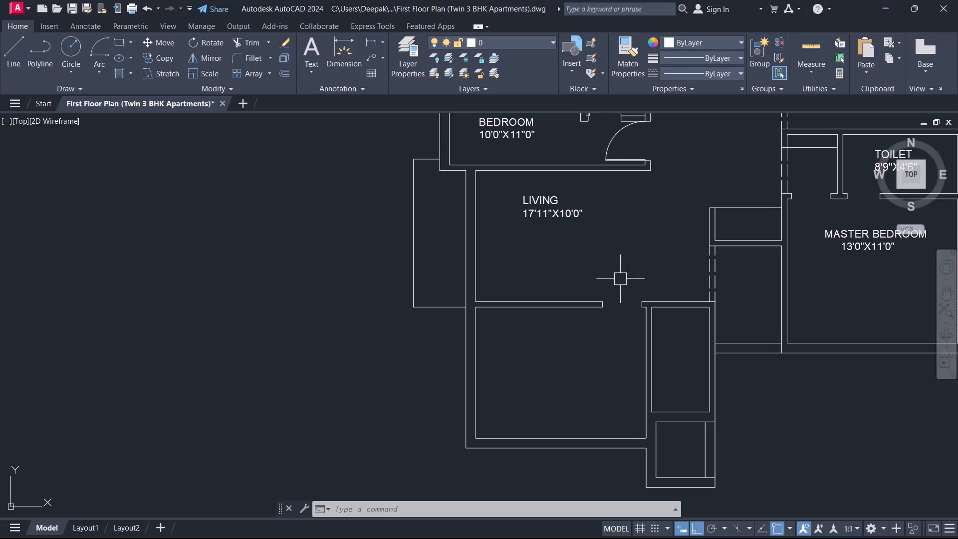
scroll(585, 328, down, 1)
middle_drag(651, 400, 594, 292)
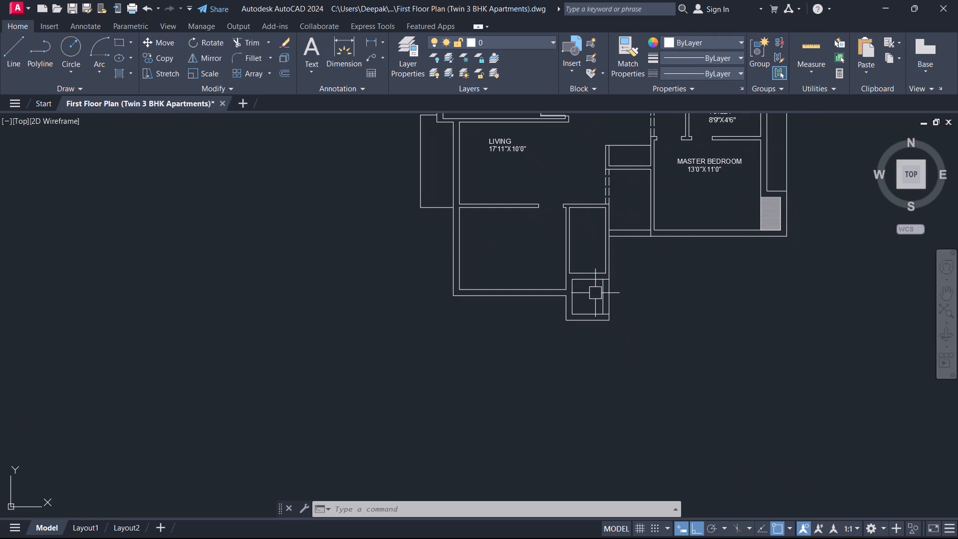
scroll(595, 293, up, 1)
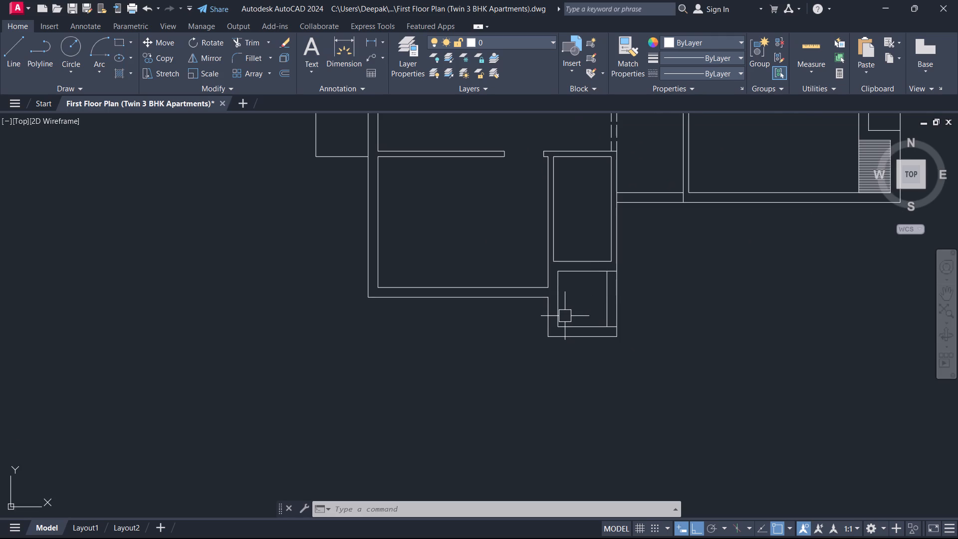
text(T)
key(space)
scroll(483, 271, up, 2)
middle_drag(401, 153, 437, 296)
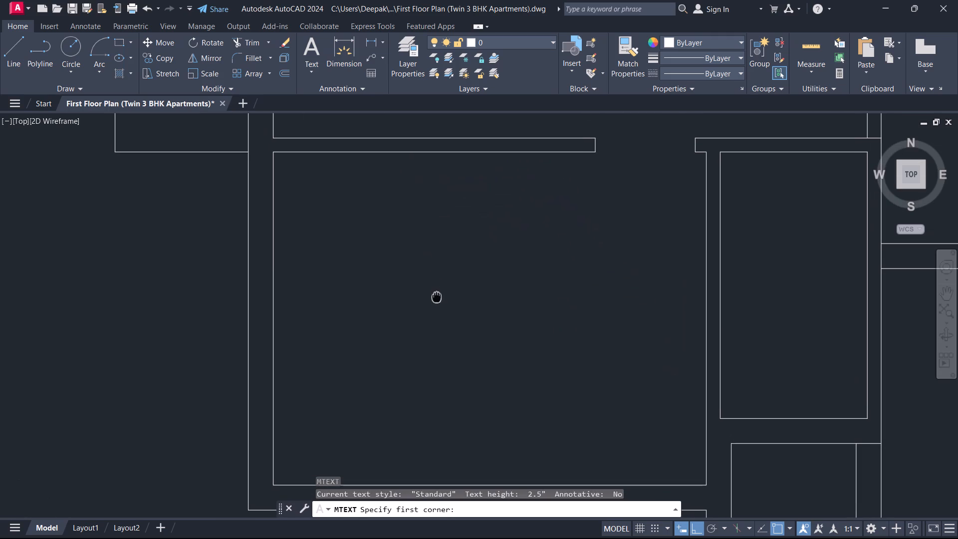
middle_drag(437, 296, 437, 296)
click(377, 215)
click(587, 262)
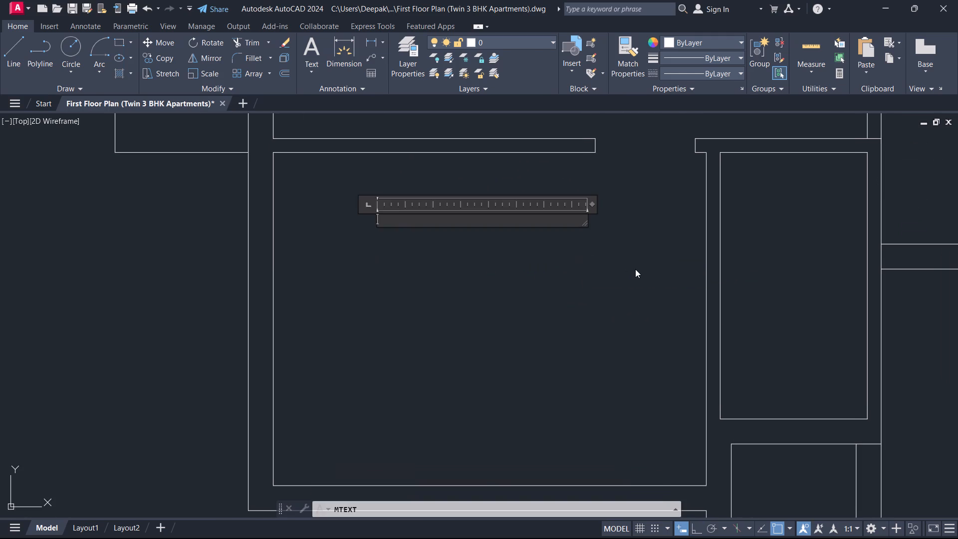
key(b)
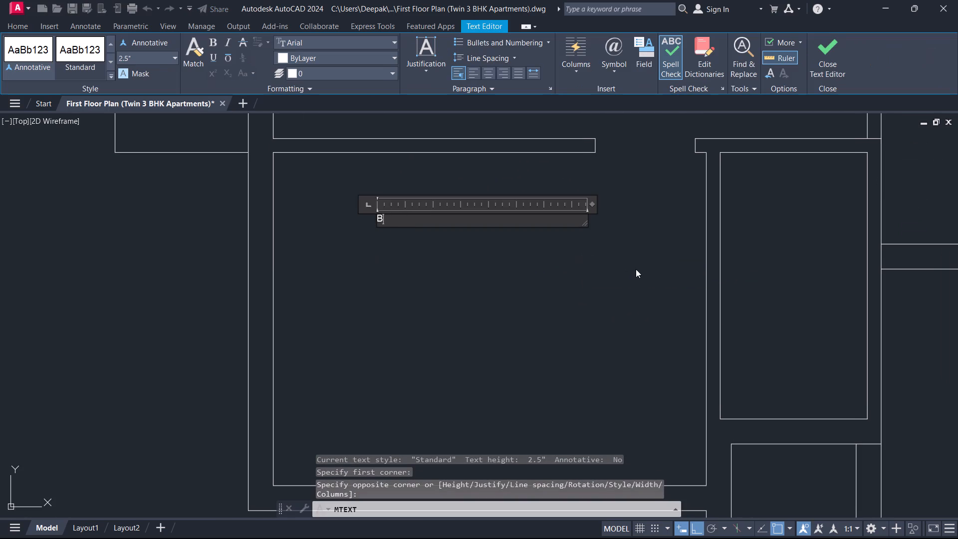
text(ED)
key(space)
text(ROOM)
key(Return)
text(10)
key(apostrophe)
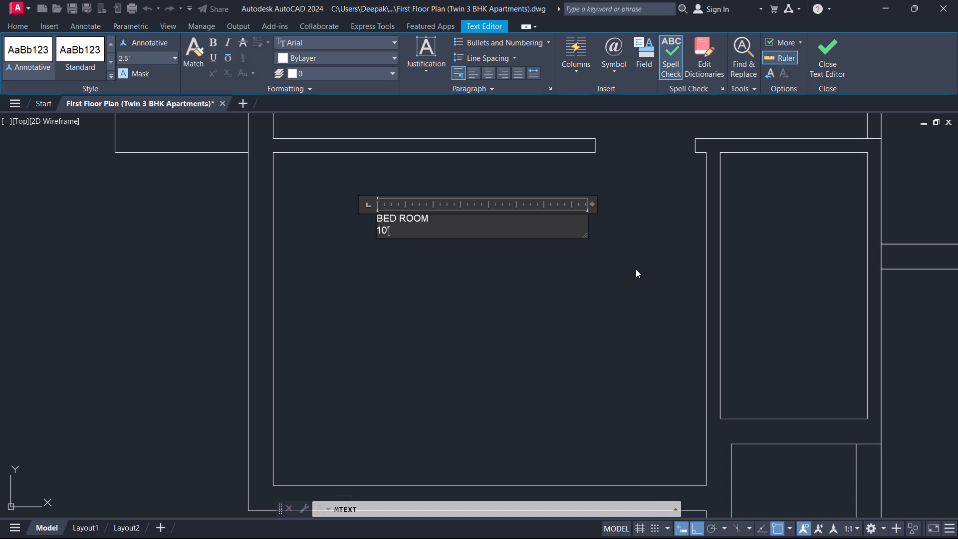
text(0")
text(X13)
key(apostrophe)
text(0")
Set the height of both text lines in the BED ROOM label south of the living room to 7".
key(ctrl+a)
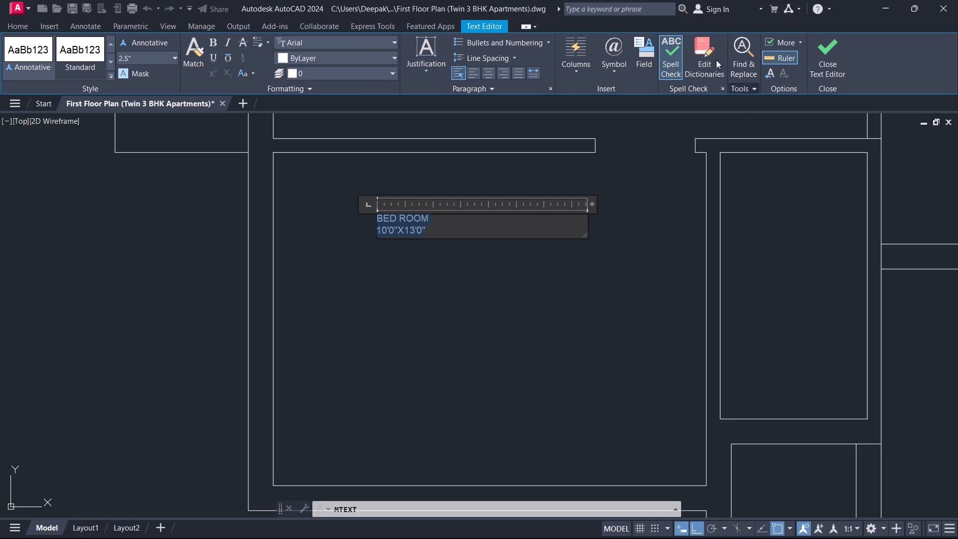
click(145, 59)
key(7)
click(835, 43)
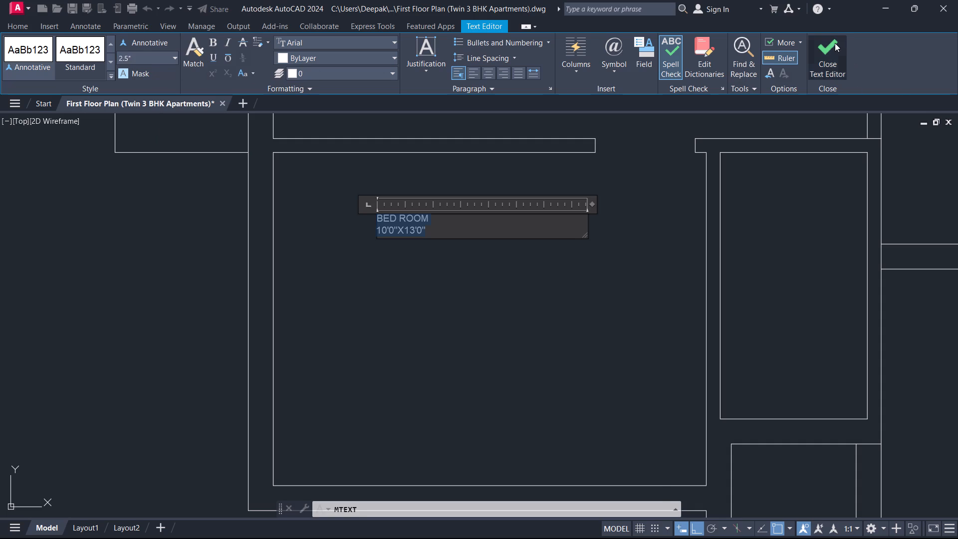
double_click(420, 229)
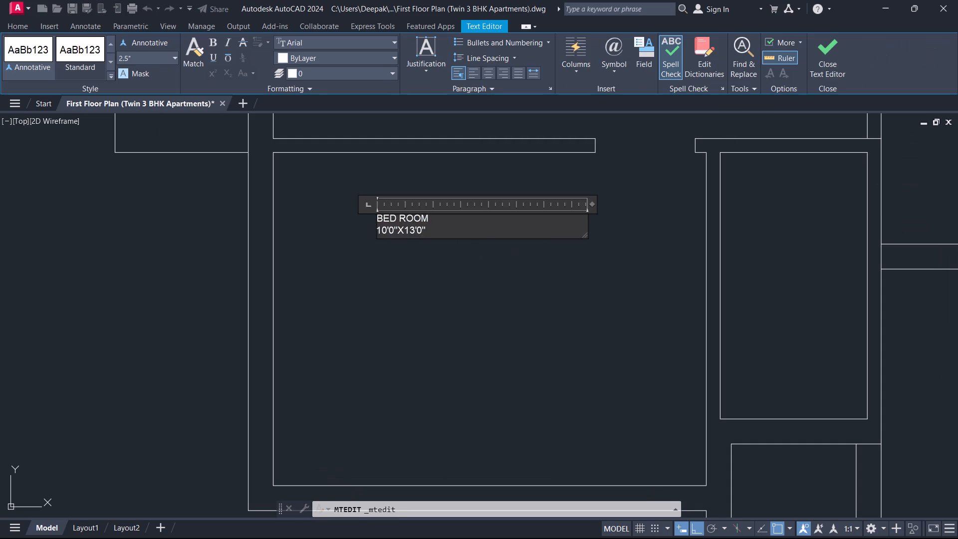
key(ctrl+a)
click(162, 57)
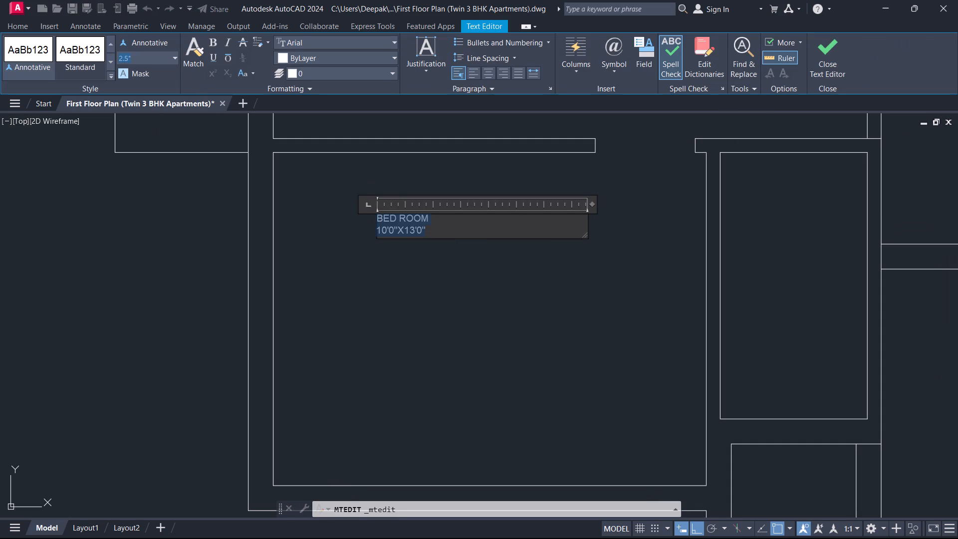
key(7)
key(Return)
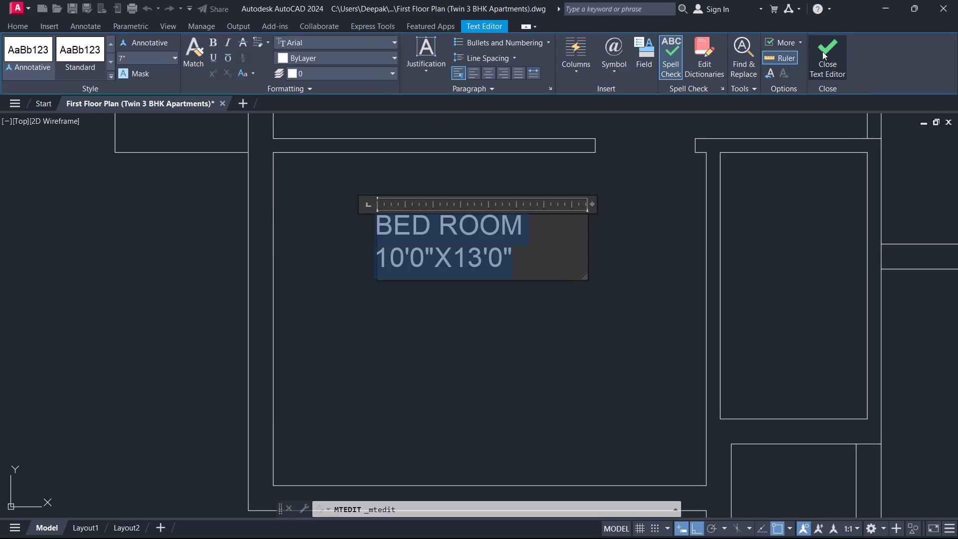
click(822, 51)
scroll(445, 280, down, 2)
scroll(472, 249, down, 1)
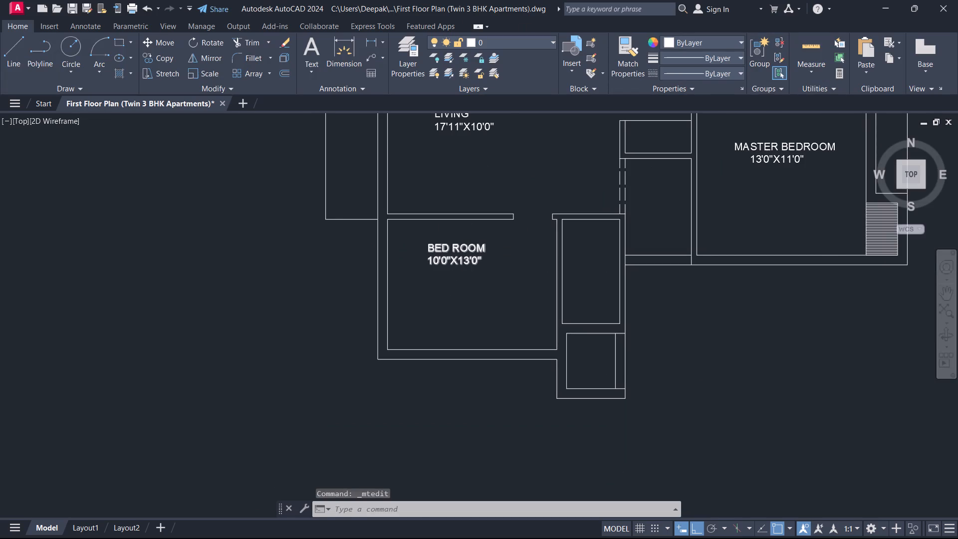
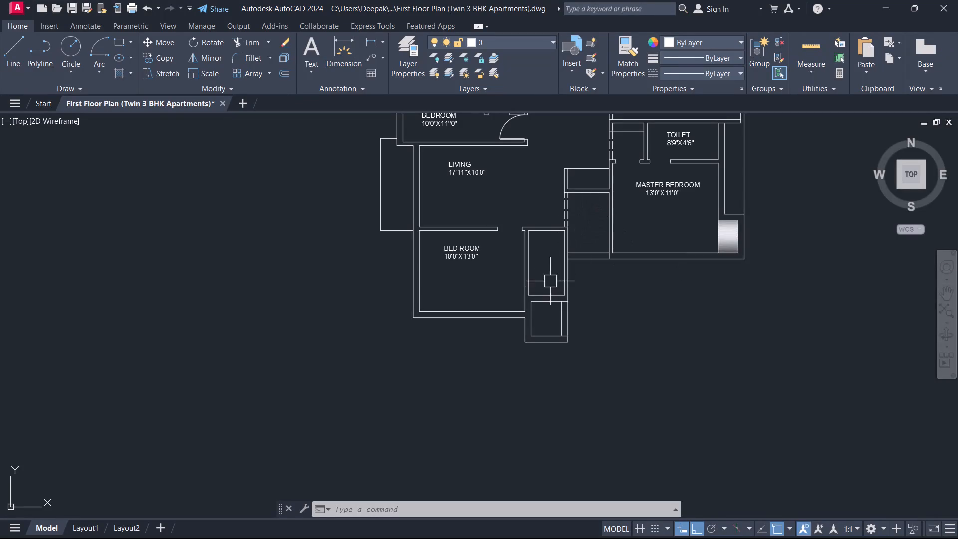
Copy the BED ROOM 10'0"X13'0" label horizontally into the narrow room directly east of that bedroom.
scroll(512, 314, up, 2)
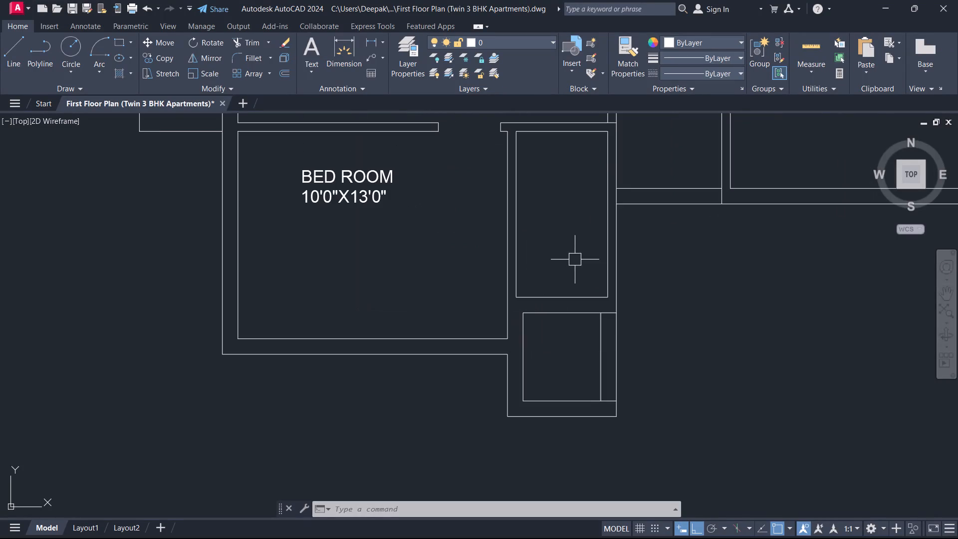
scroll(575, 260, up, 1)
key(y)
key(Escape)
middle_drag(331, 223, 393, 276)
scroll(346, 238, down, 1)
click(325, 224)
key(c)
text(O)
key(space)
drag(322, 224, 325, 226)
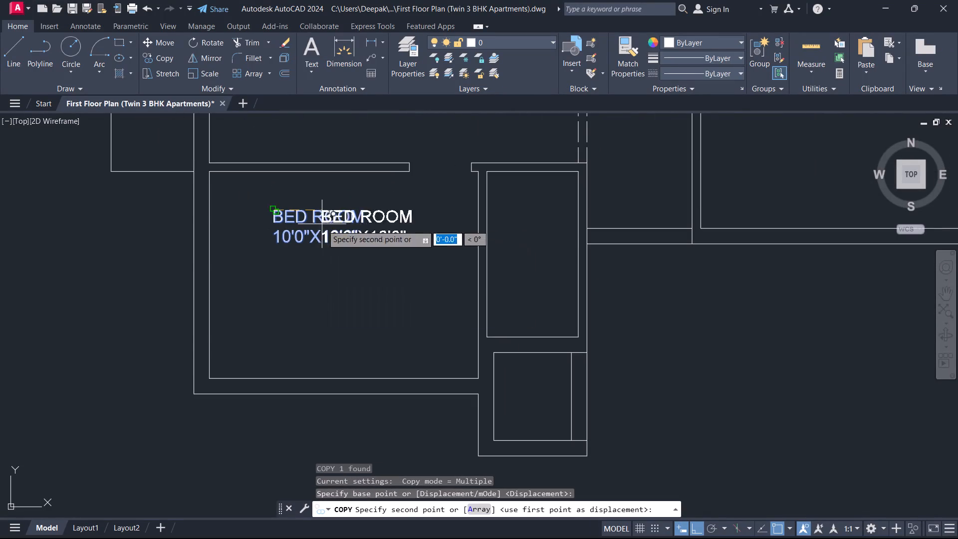
drag(325, 226, 364, 252)
click(493, 275)
key(Escape)
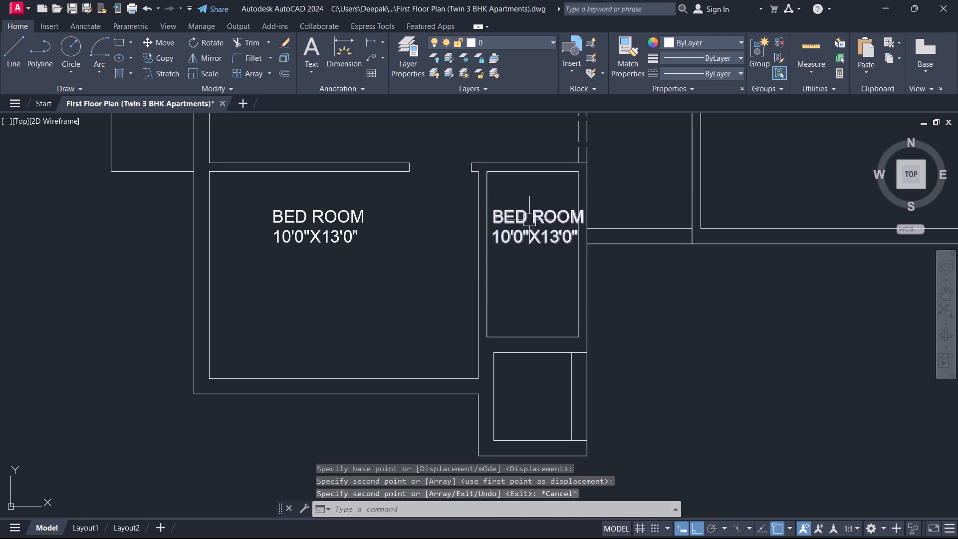
Replace the copied label's text with TOILET and 4'6"X8'0" on the line beneath it.
click(529, 220)
double_click(529, 220)
key(ctrl+a)
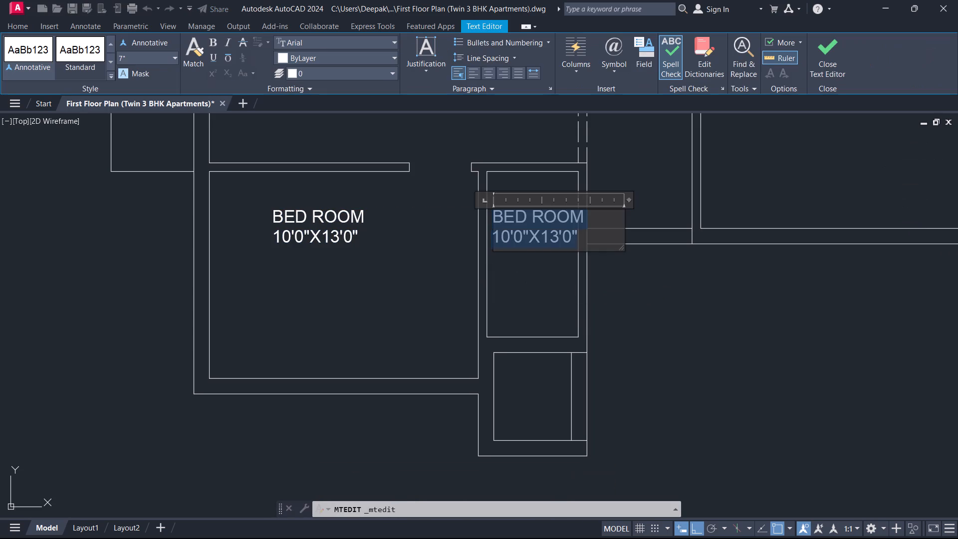
key(t)
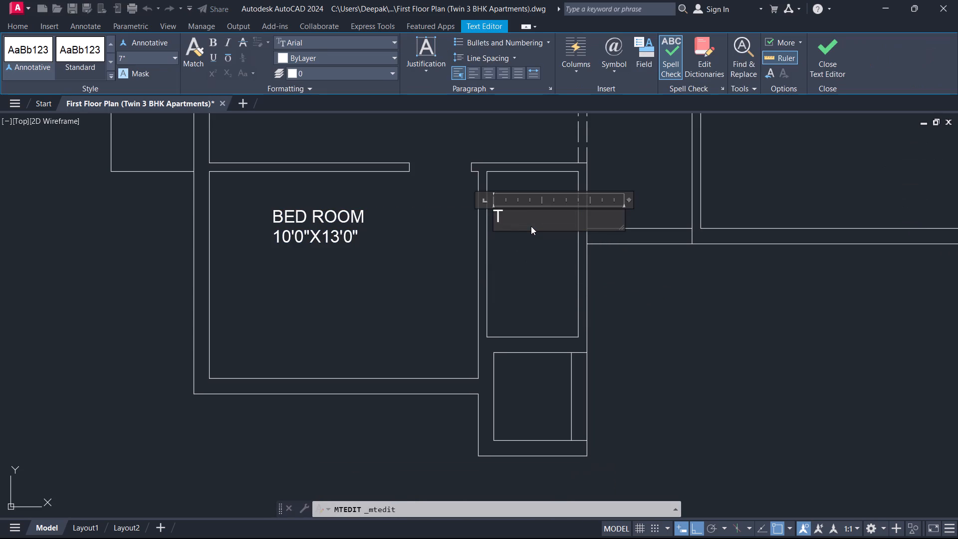
text(OIL)
text(RT)
key(BackSpace)
key(BackSpace)
text(ET)
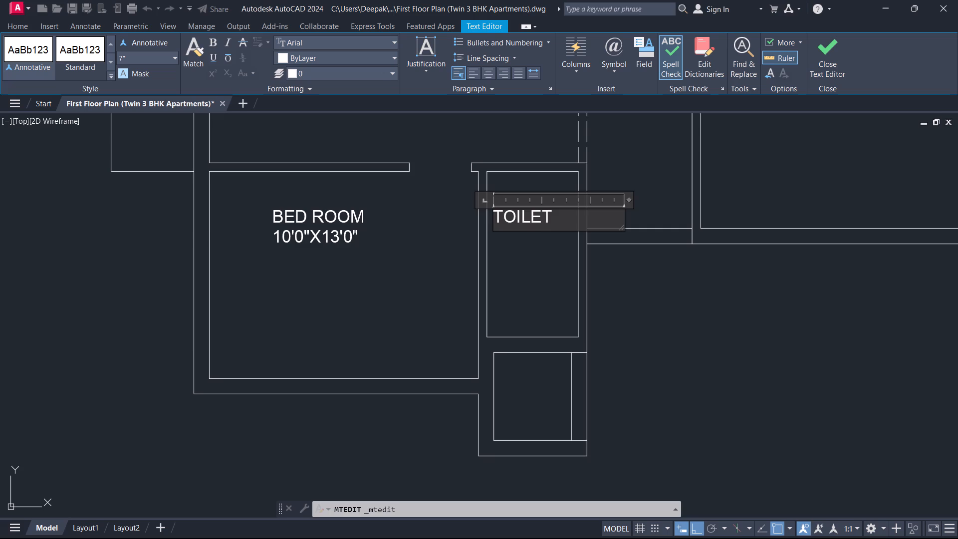
key(Return)
text(4'6")
key(x)
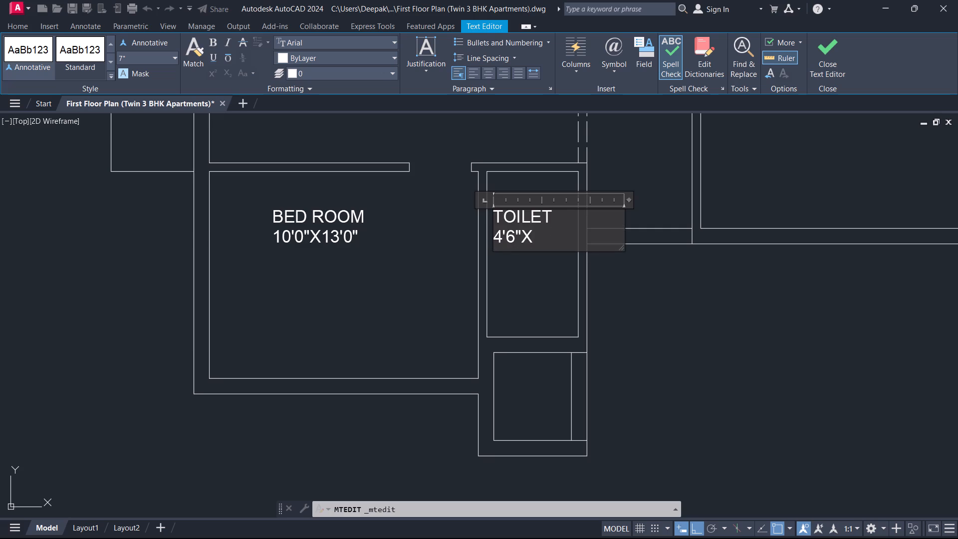
text(8')
text(0")
key(ctrl+a)
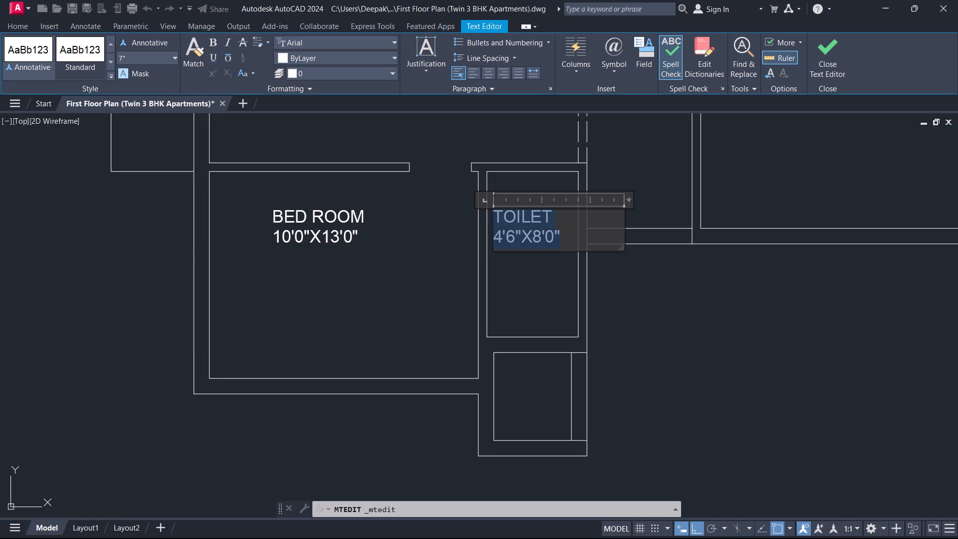
click(814, 43)
Offset the outer east wall line of the 4'6"X8'0" toilet by 4" eastward twice, each from the previous line.
scroll(543, 209, down, 2)
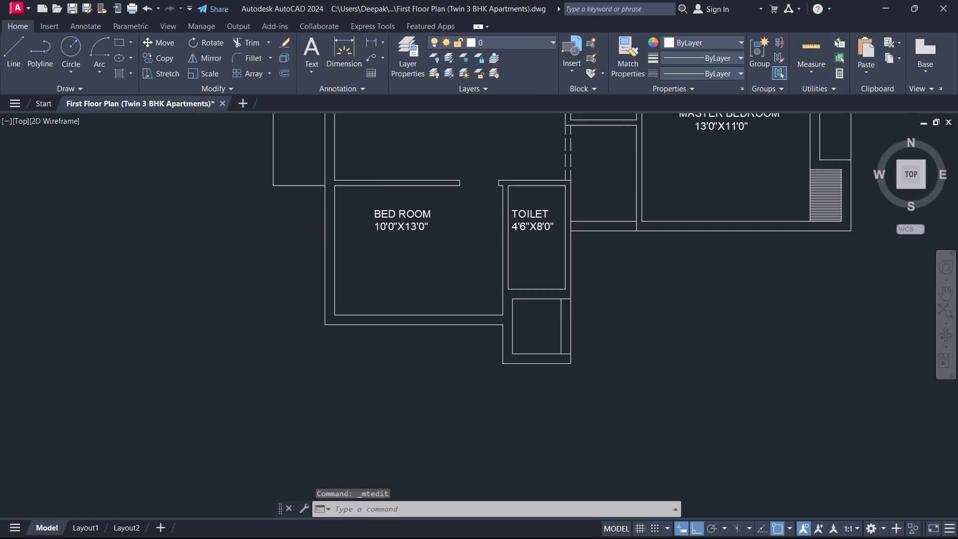
scroll(545, 208, up, 1)
middle_drag(549, 202, 522, 283)
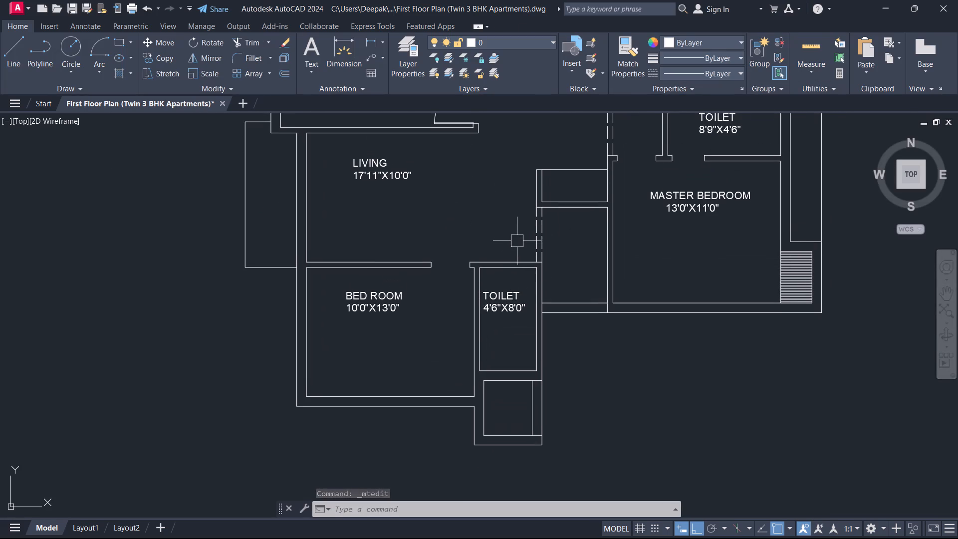
scroll(505, 241, down, 1)
middle_drag(505, 240, 520, 305)
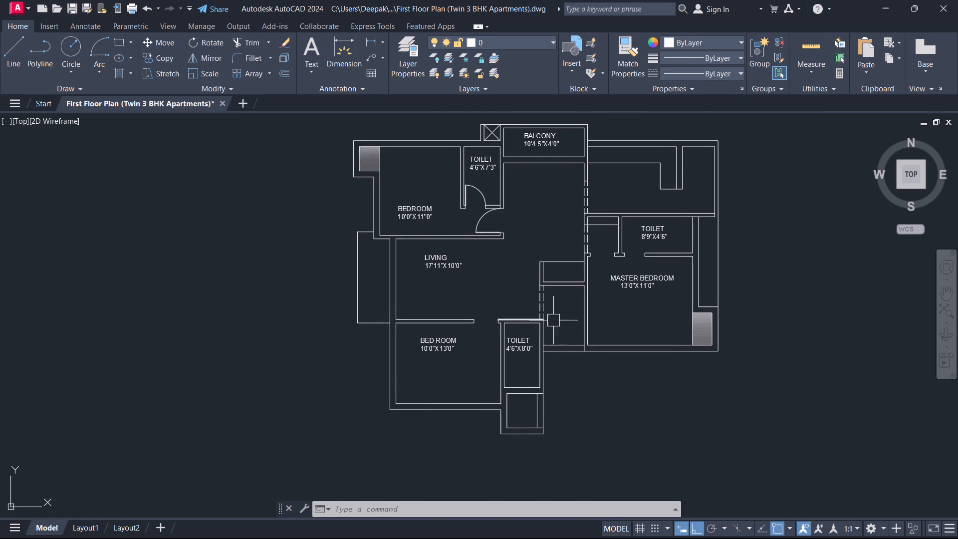
scroll(555, 320, up, 2)
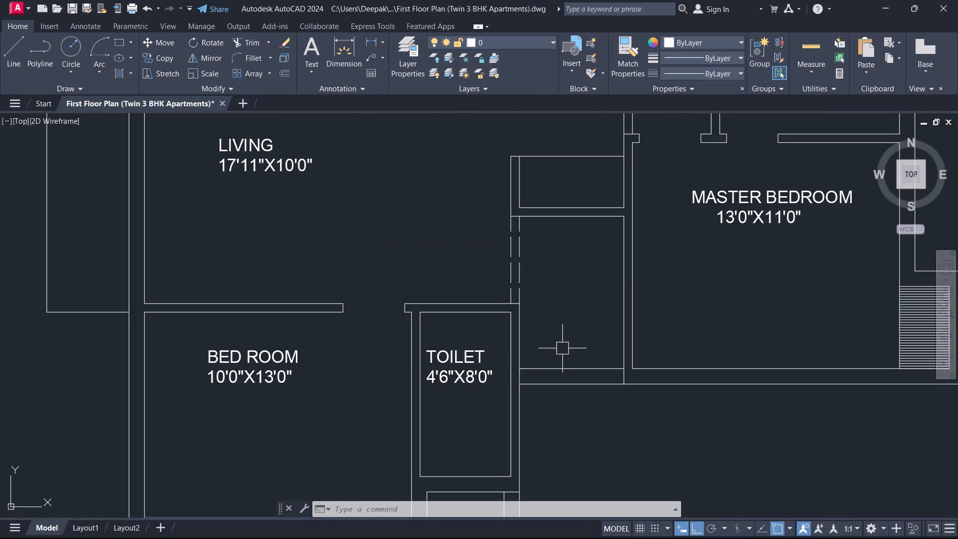
text(O)
key(space)
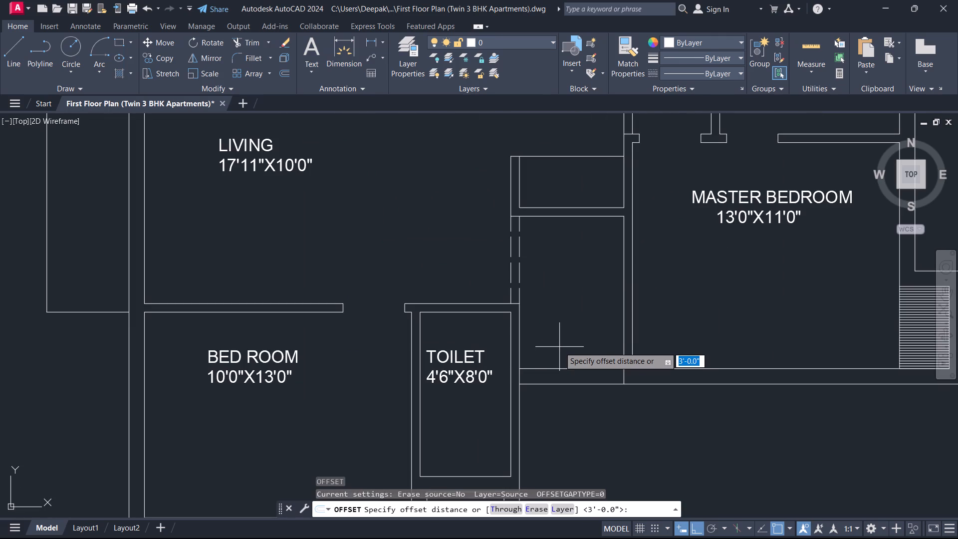
key(4)
key(Return)
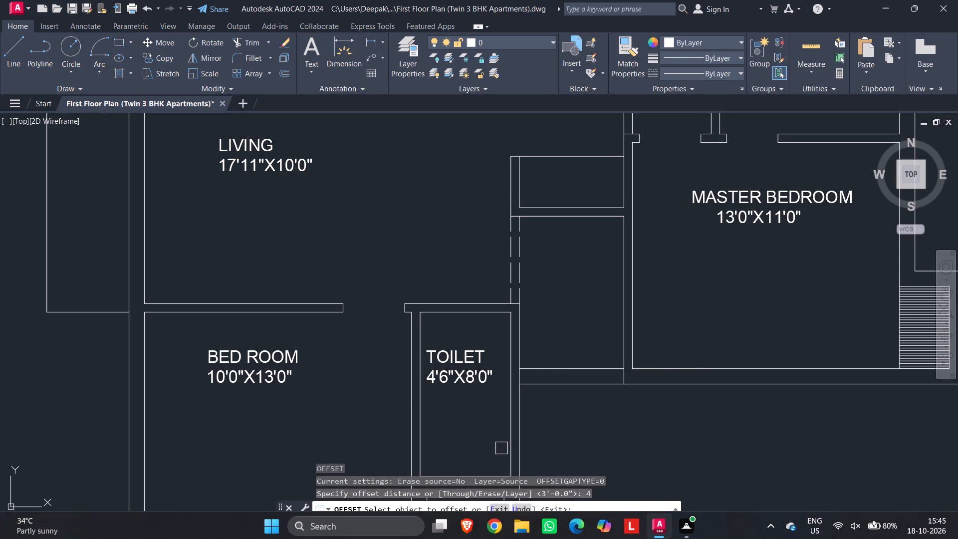
scroll(589, 348, down, 1)
scroll(624, 371, up, 2)
middle_drag(619, 354, 641, 242)
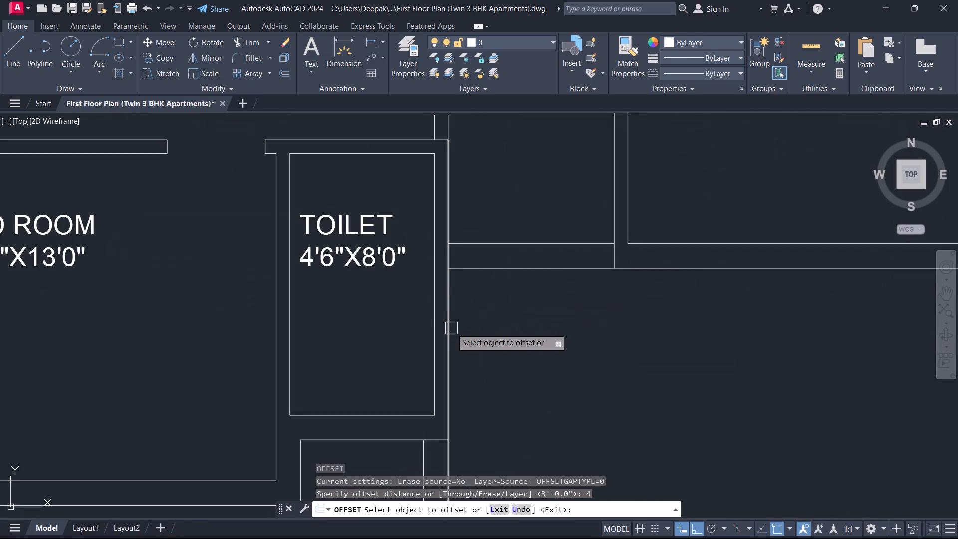
click(450, 328)
click(491, 328)
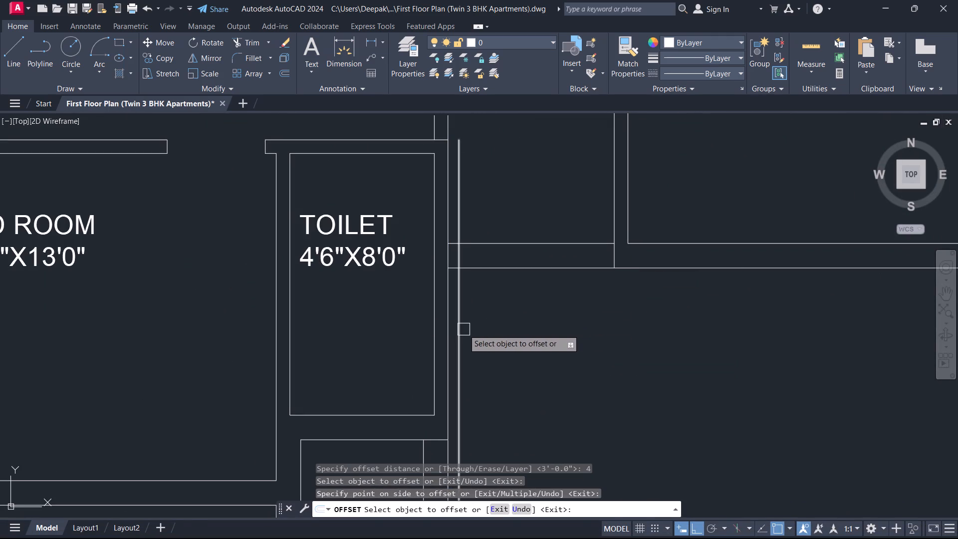
click(461, 329)
click(499, 328)
key(Escape)
Trim the wall lines where the toilet wall meets the passage's south wall, leaving a 4" thicker lower wall and a door jamb line.
key(t)
key(r)
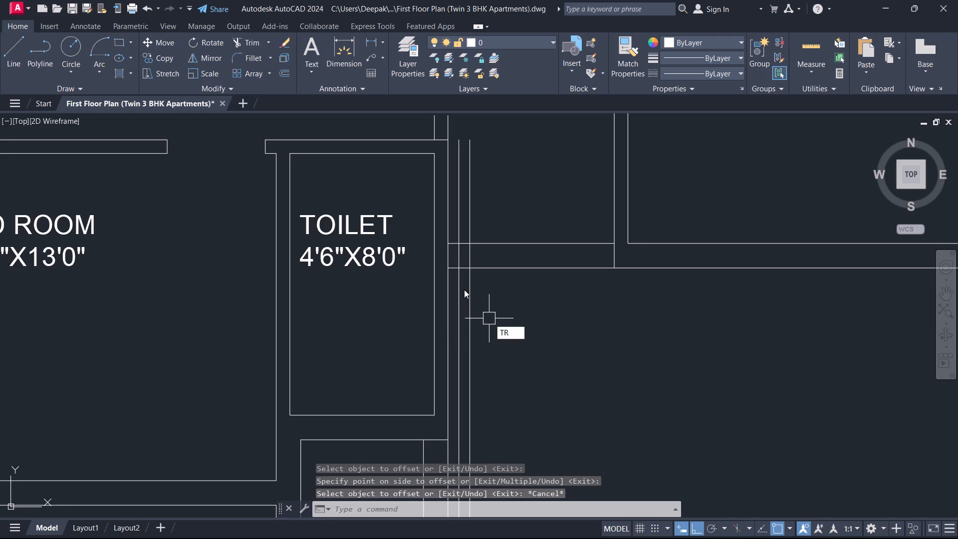
key(space)
scroll(448, 278, up, 3)
middle_drag(475, 191, 466, 297)
click(432, 297)
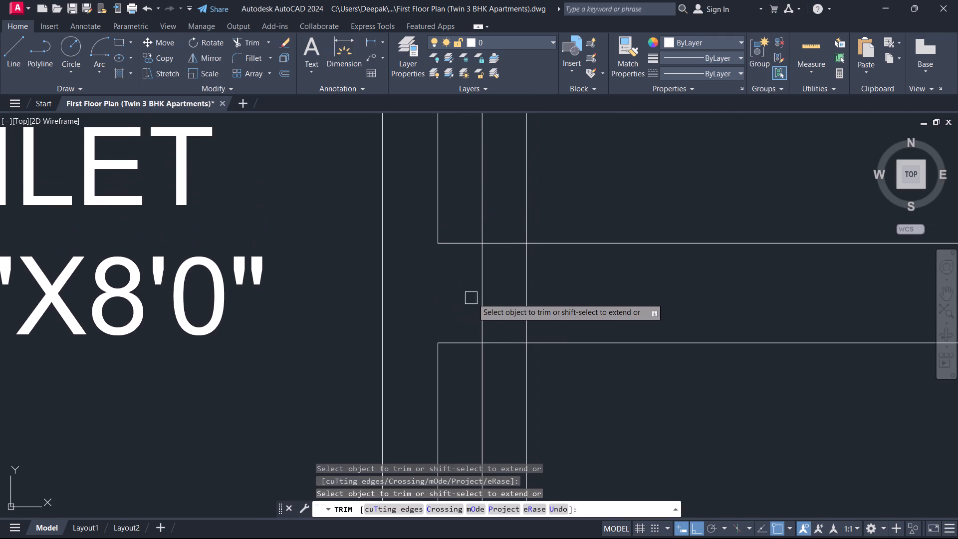
click(488, 297)
click(492, 208)
click(463, 209)
scroll(492, 229, down, 2)
click(471, 309)
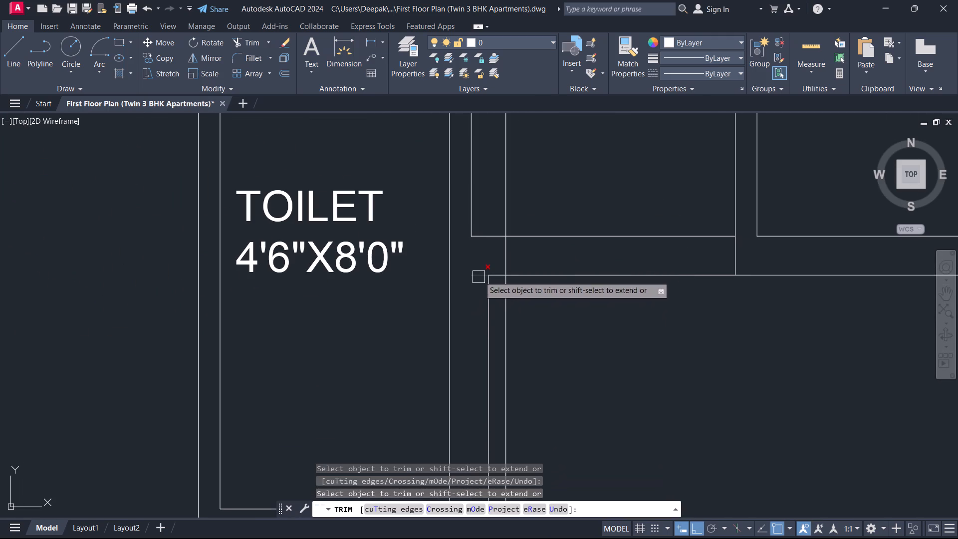
click(477, 272)
click(508, 313)
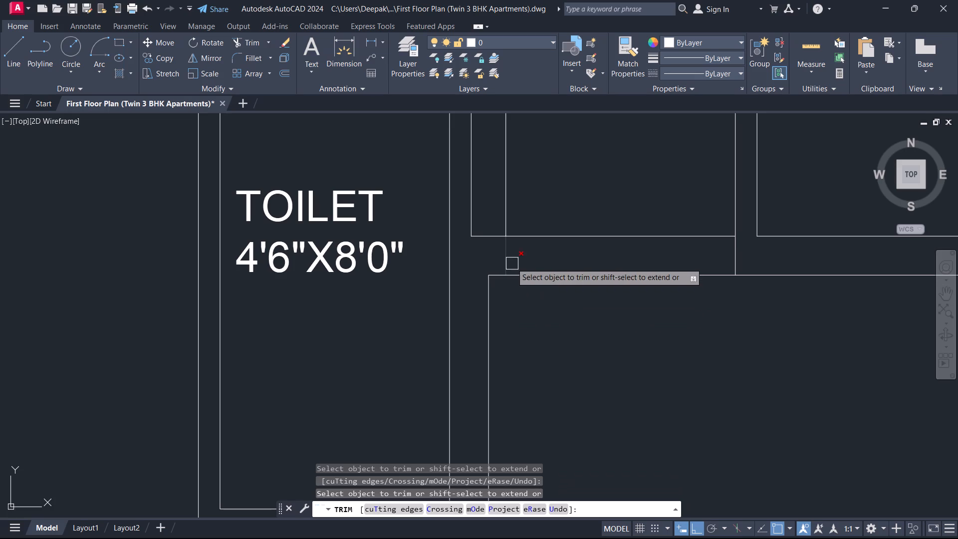
scroll(562, 214, down, 1)
middle_drag(562, 214, 534, 261)
scroll(534, 261, up, 1)
key(Escape)
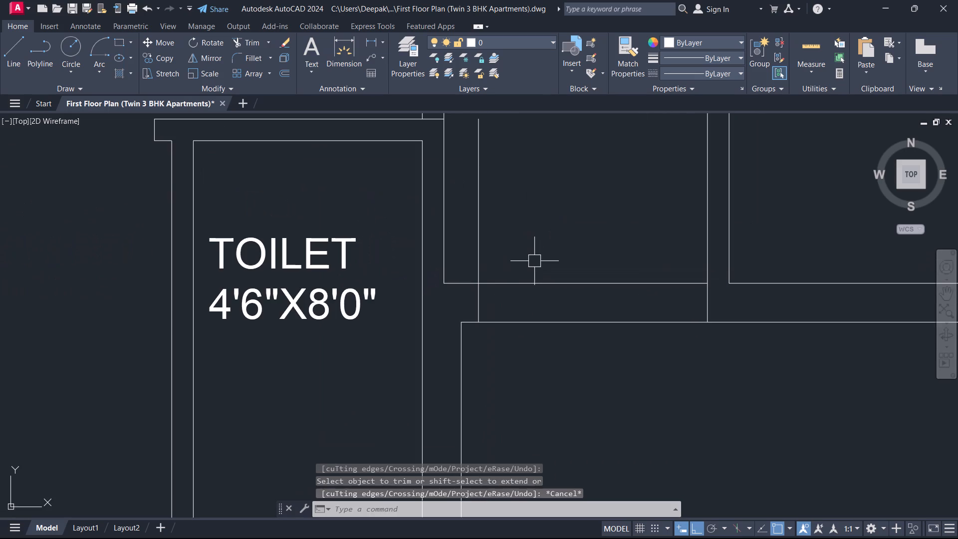
Offset the jamb line in the passage's south wall 3' to the east.
text(O)
key(space)
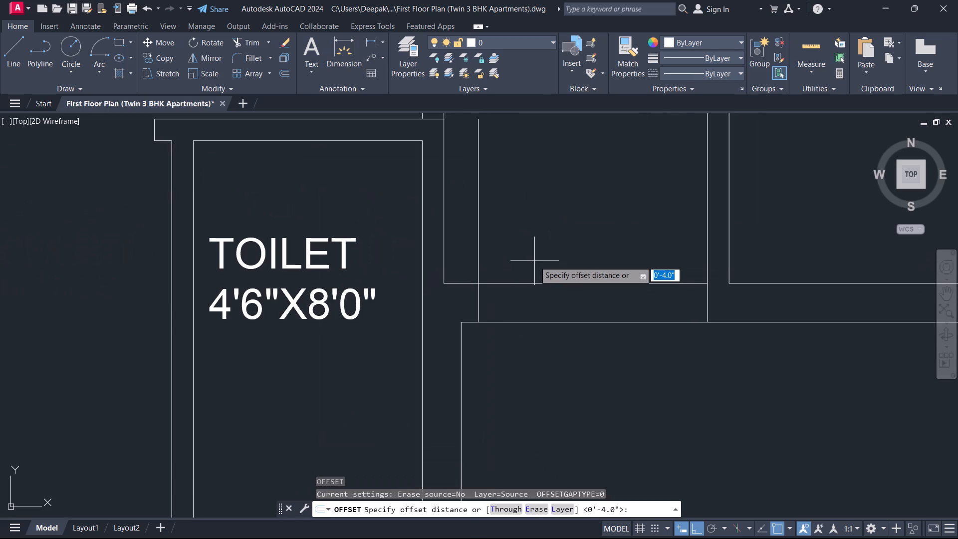
text(3')
key(Return)
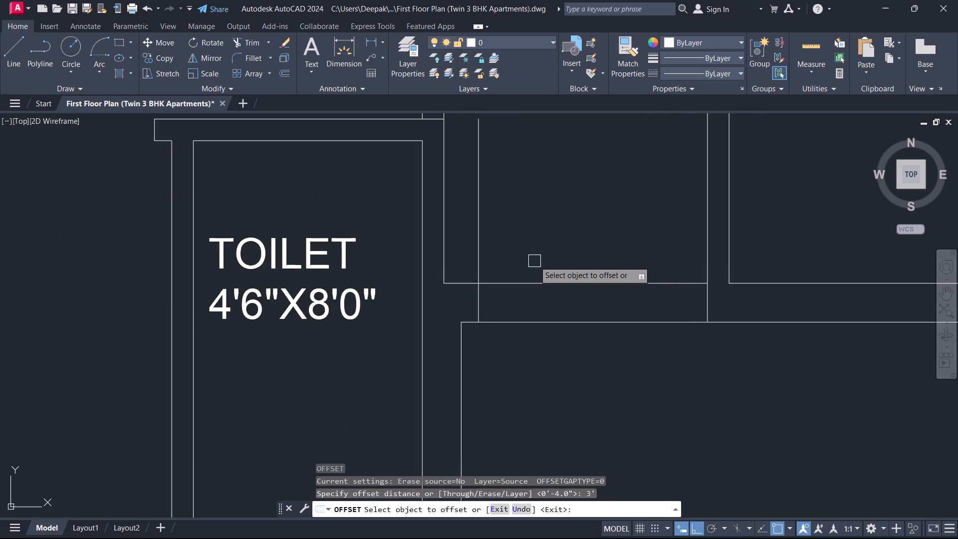
click(474, 217)
click(538, 248)
key(Escape)
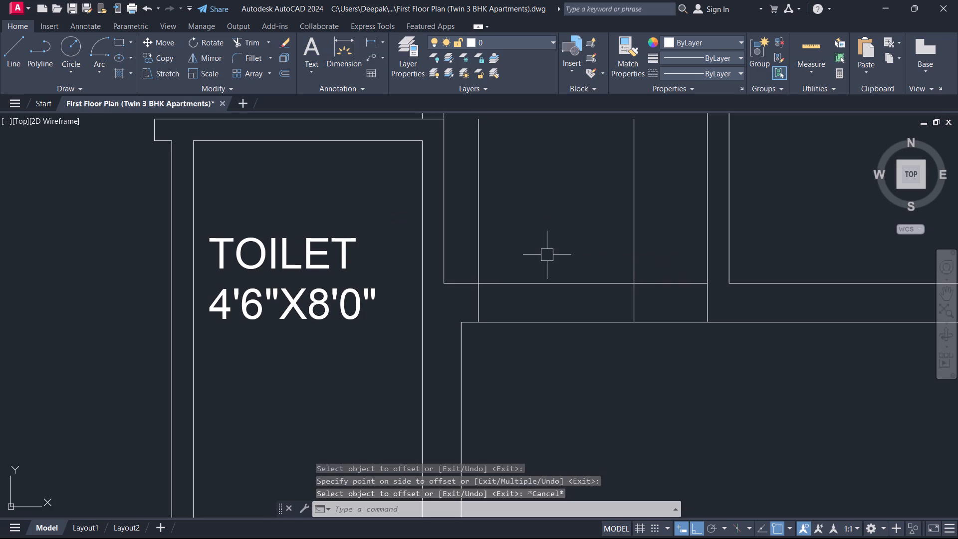
Trim the south wall lines between the two jambs to open the doorway, and remove the east jamb's excess above the wall.
text(TR)
key(space)
drag(557, 243, 548, 329)
drag(579, 218, 646, 198)
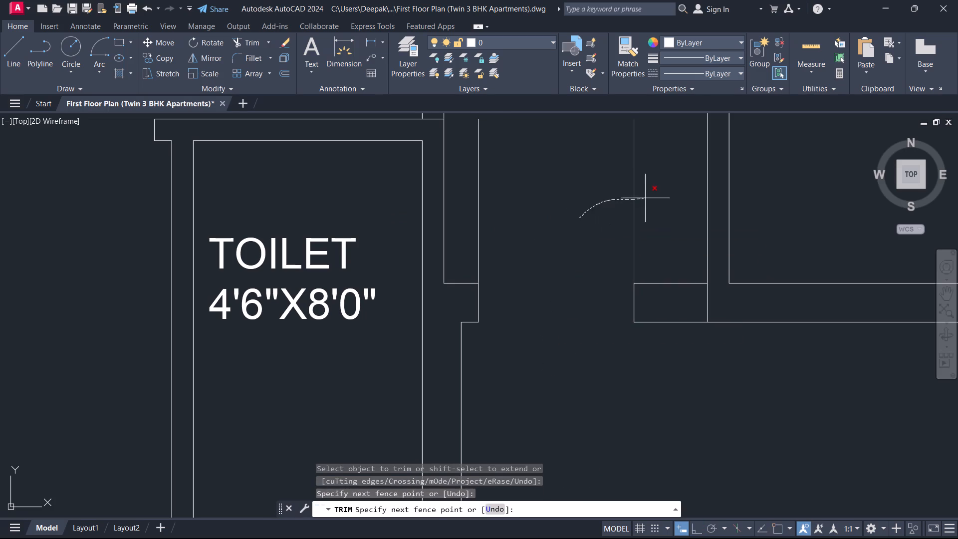
drag(646, 198, 646, 198)
key(Escape)
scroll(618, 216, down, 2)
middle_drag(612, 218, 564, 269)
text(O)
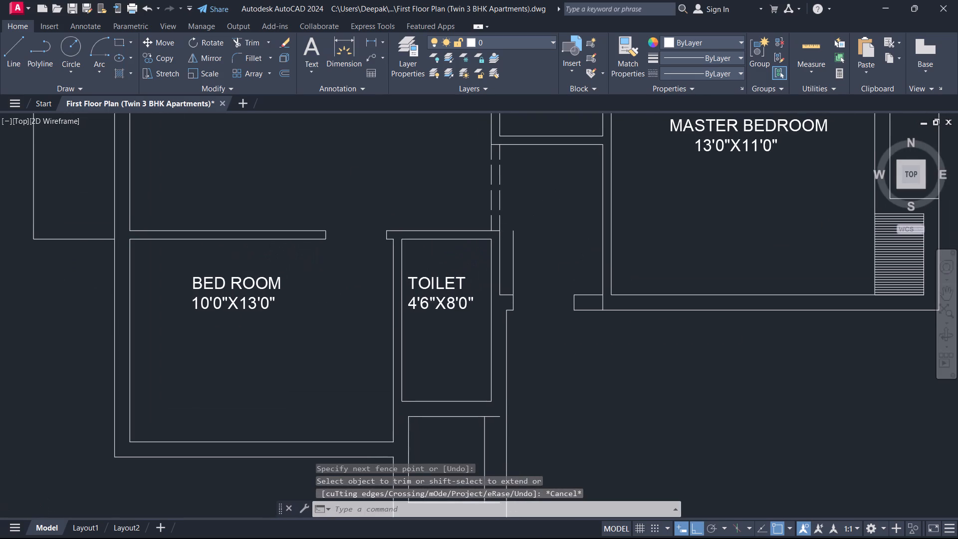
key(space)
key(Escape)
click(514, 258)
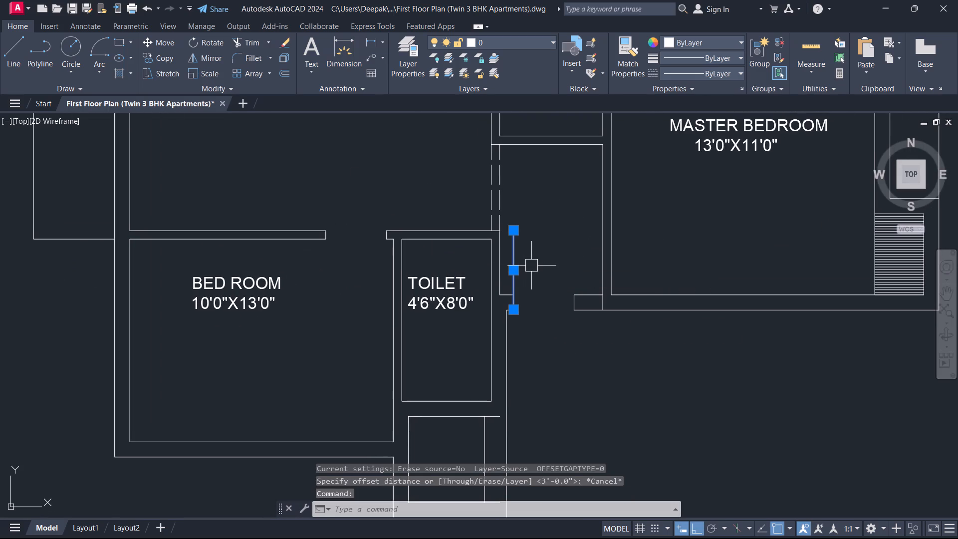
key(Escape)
Trim the leftover part of the west jamb line that extends north above the passage's south wall.
text(TR)
key(space)
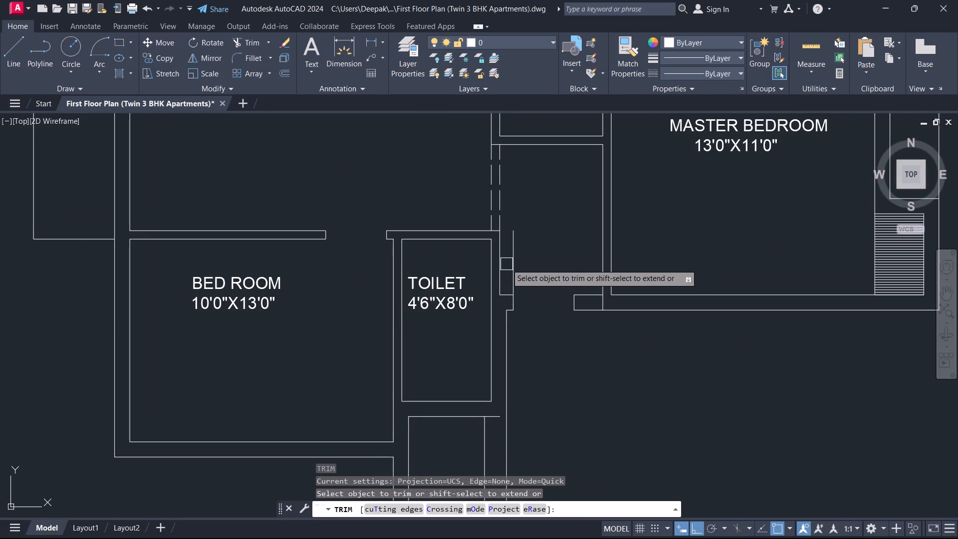
click(510, 266)
key(Escape)
Draw a 1" line northward from the top corner of the doorway's west jamb.
text(L)
key(space)
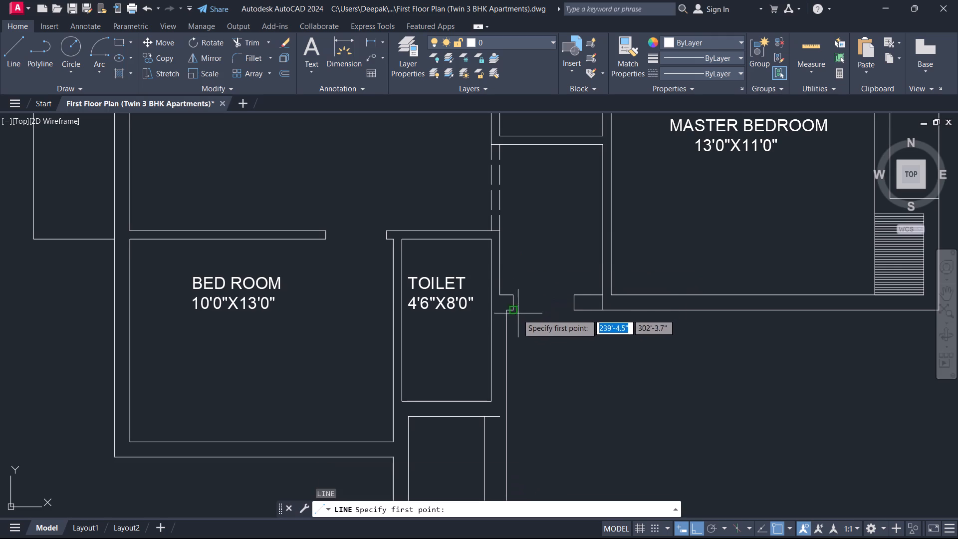
click(518, 293)
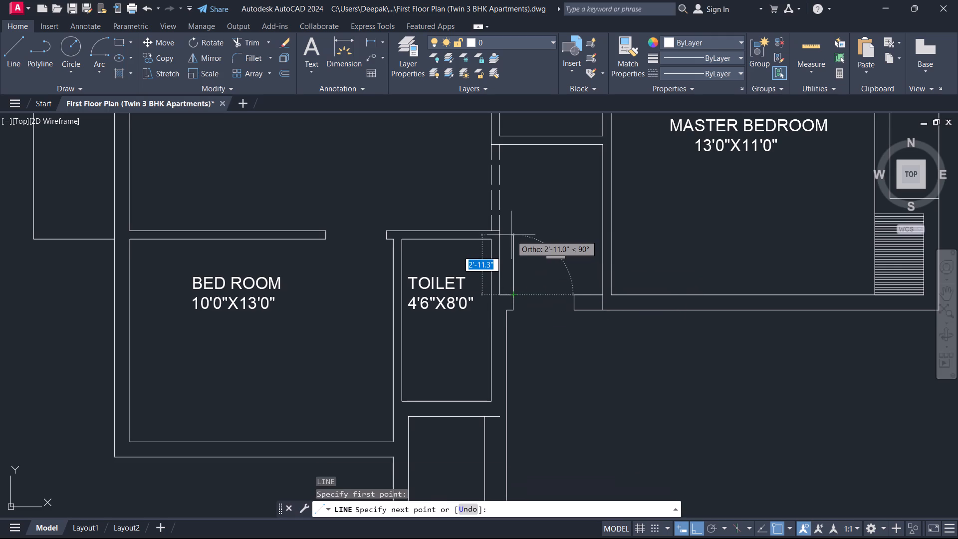
key(1)
key(Return)
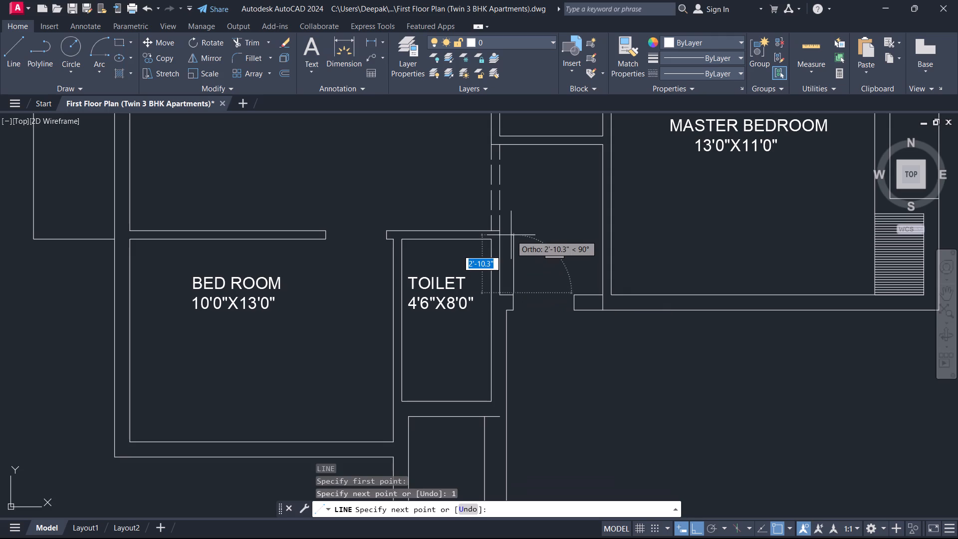
key(Escape)
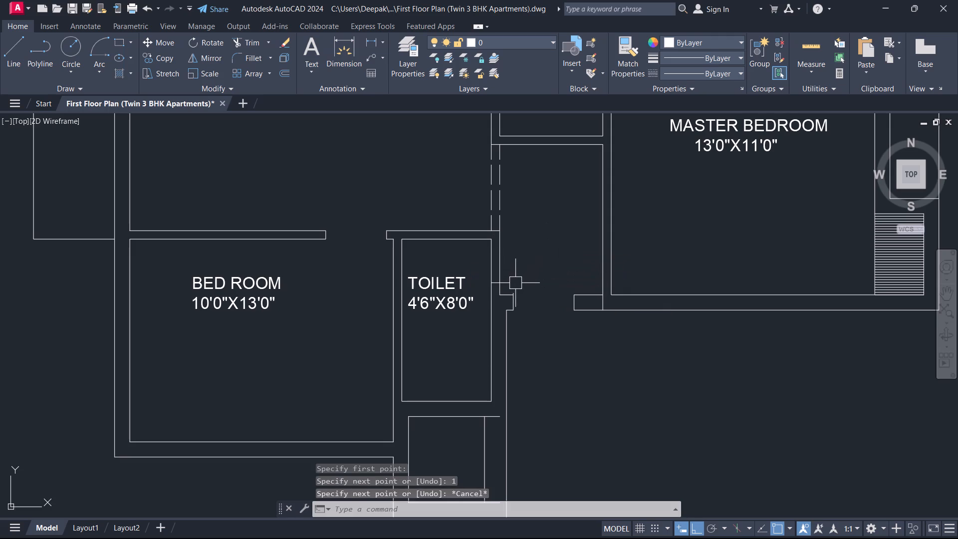
scroll(518, 297, up, 4)
scroll(482, 273, up, 1)
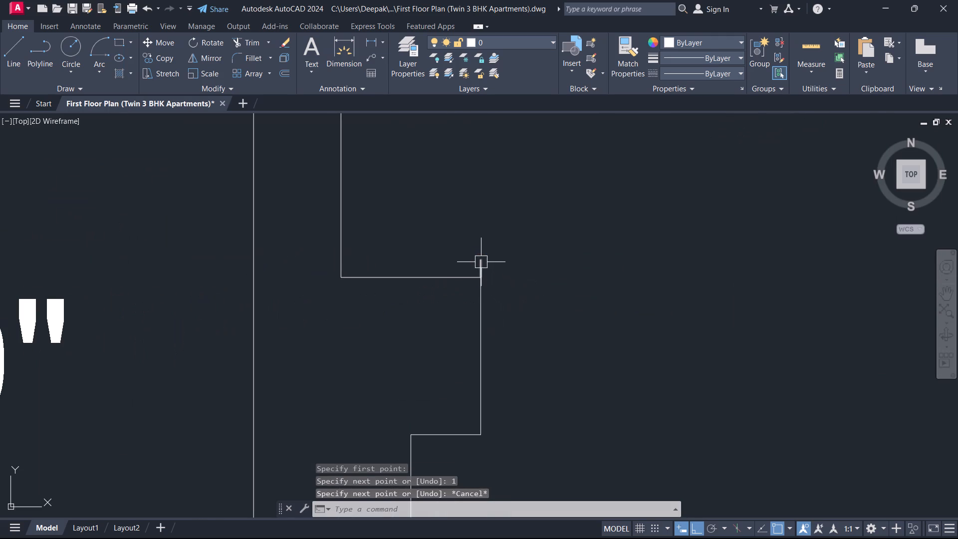
Erase the short 1" line at the top corner of the doorway's west jamb.
click(481, 262)
key(Delete)
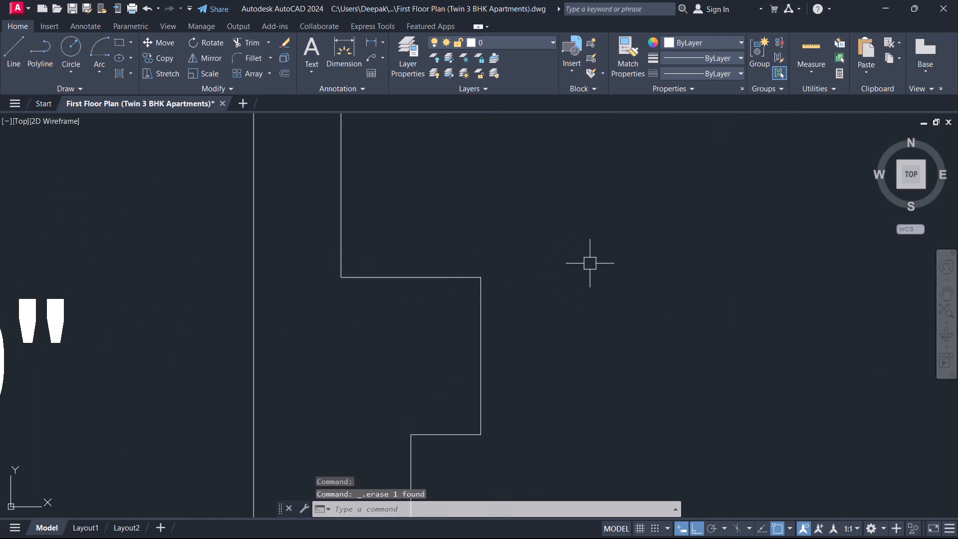
Draw a 3' line northward from the top corner of the passage doorway's west jamb for the door leaf.
text(L)
key(space)
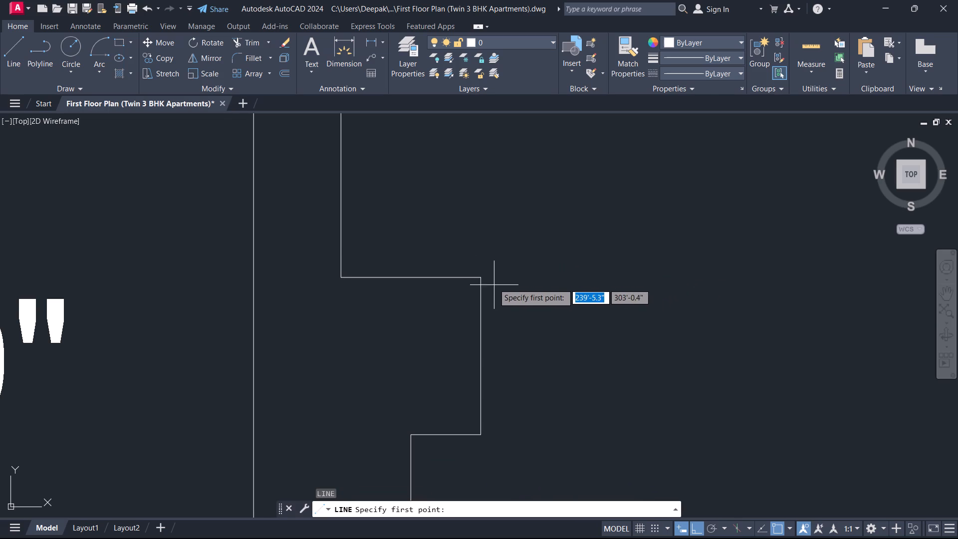
click(480, 273)
scroll(482, 205, down, 1)
middle_drag(482, 205, 494, 305)
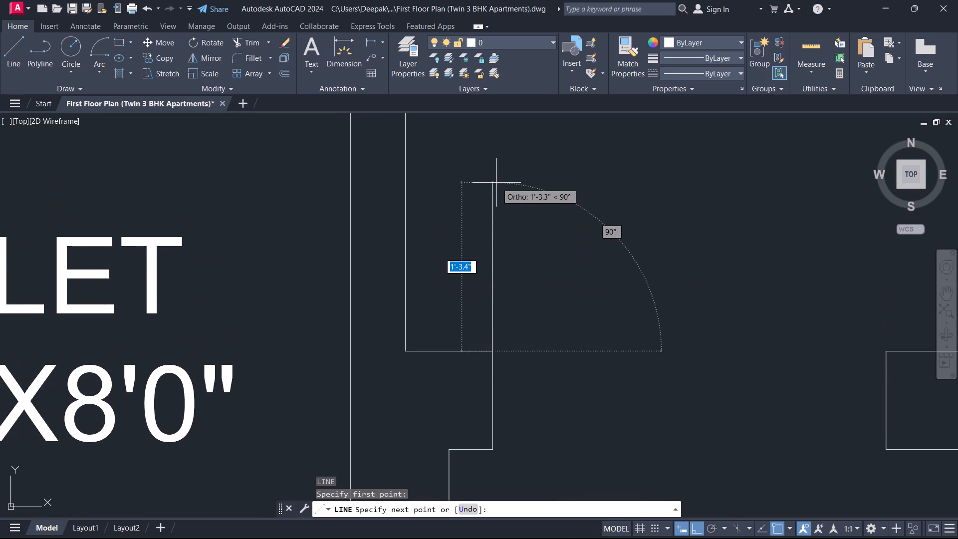
text(3')
key(Return)
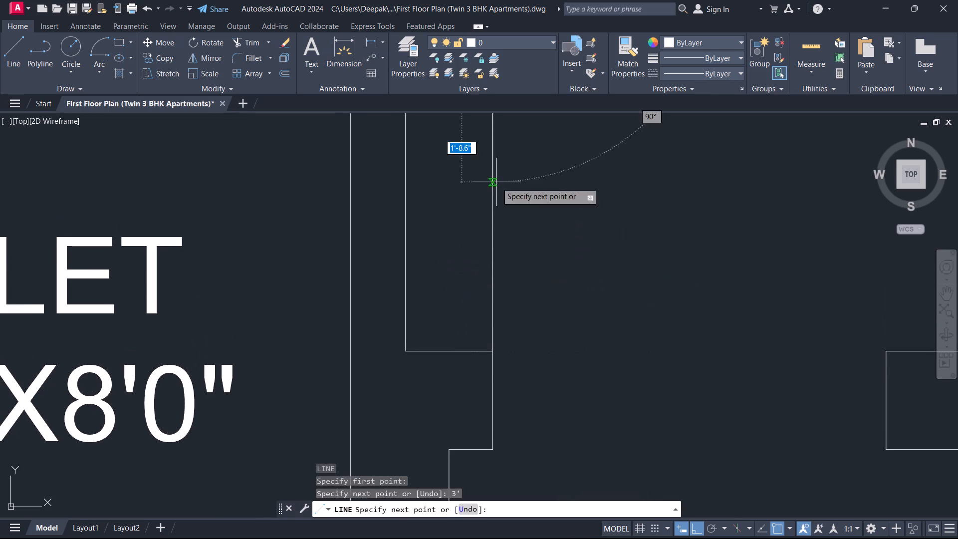
key(Escape)
Offset the 3' door leaf line 1" to the east.
scroll(496, 182, down, 1)
middle_drag(535, 197, 474, 290)
scroll(473, 292, down, 1)
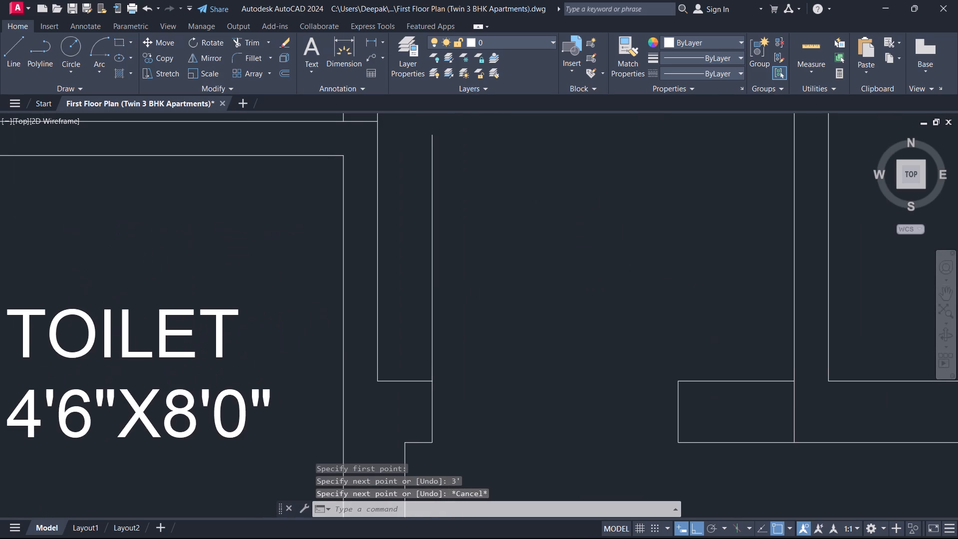
text(O)
key(space)
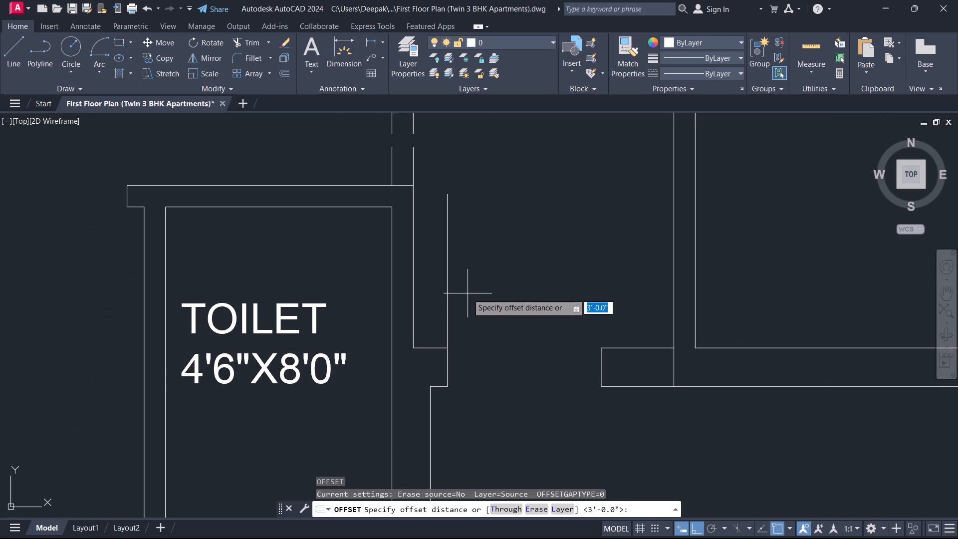
key(1)
key(Return)
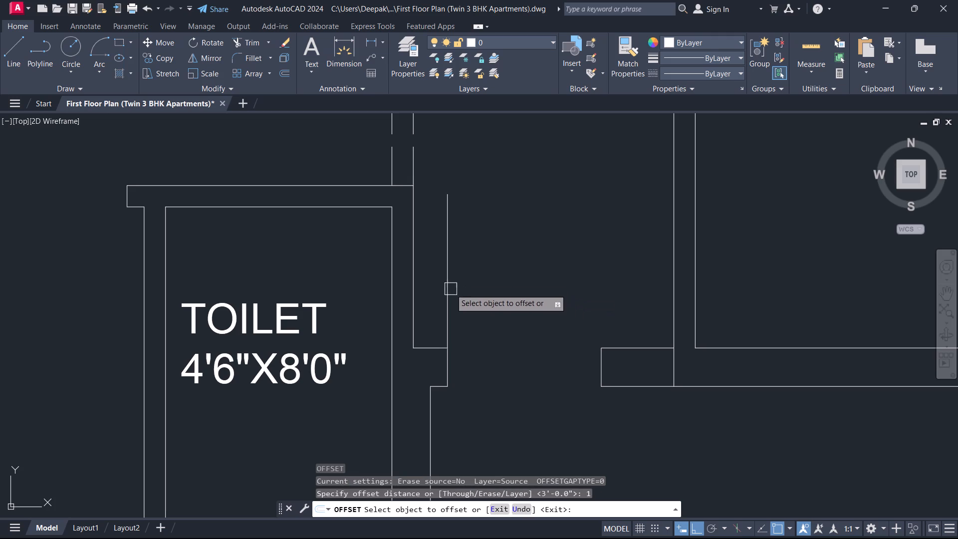
click(446, 261)
click(526, 271)
key(Escape)
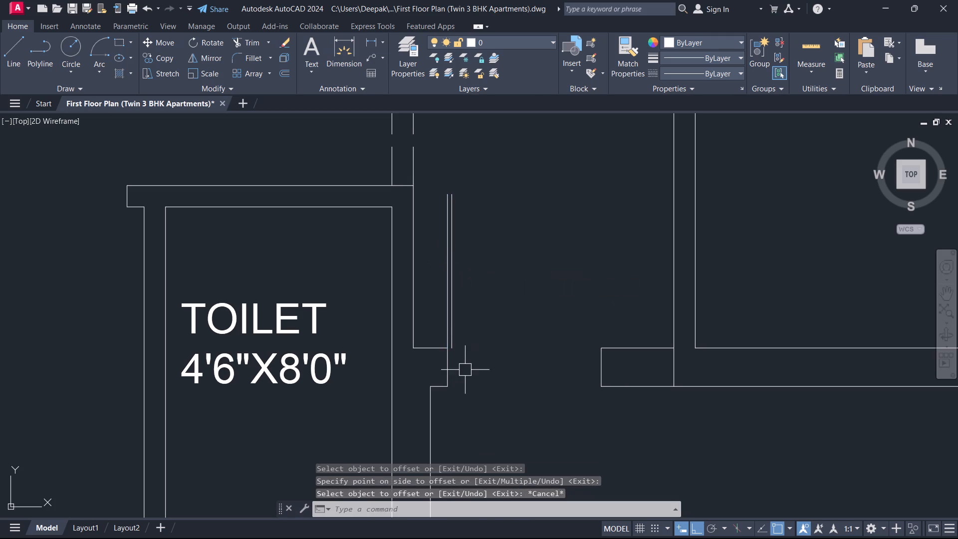
Close the south end of the passage door leaf with a short line between its two vertical lines.
key(l)
key(space)
scroll(449, 366, up, 3)
click(442, 323)
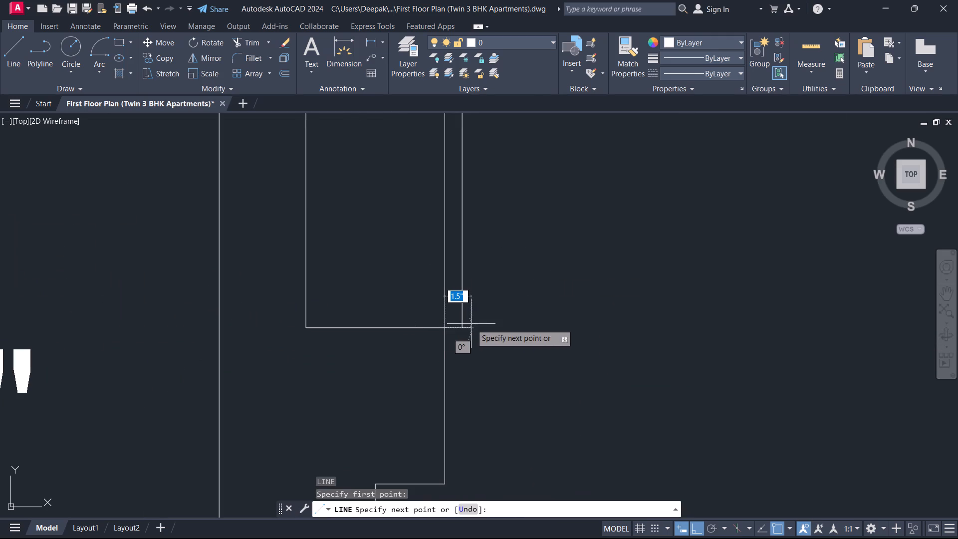
click(465, 324)
key(Escape)
Draw the door swing arc from the east jamb's top corner, centred on the west jamb's top corner, through 90° to the leaf's north end.
scroll(487, 285, down, 2)
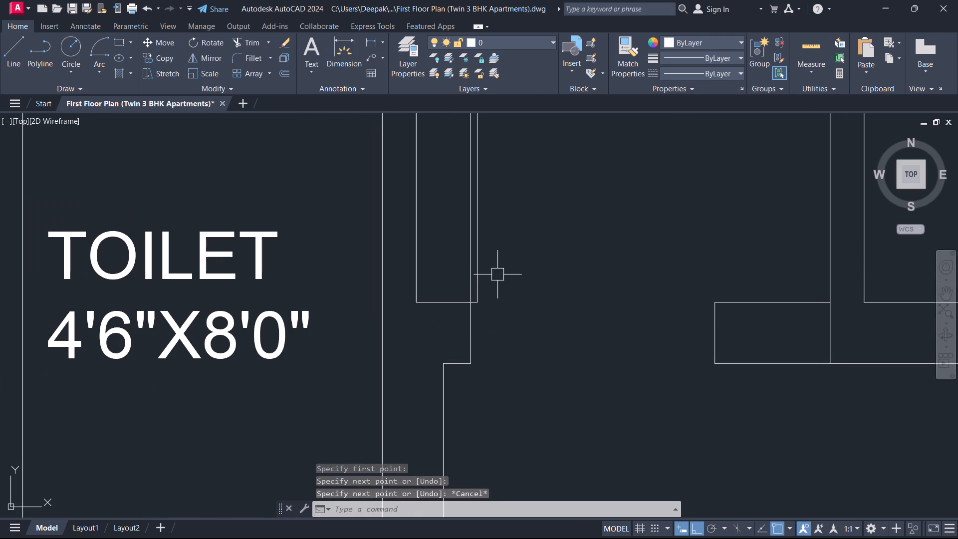
click(100, 50)
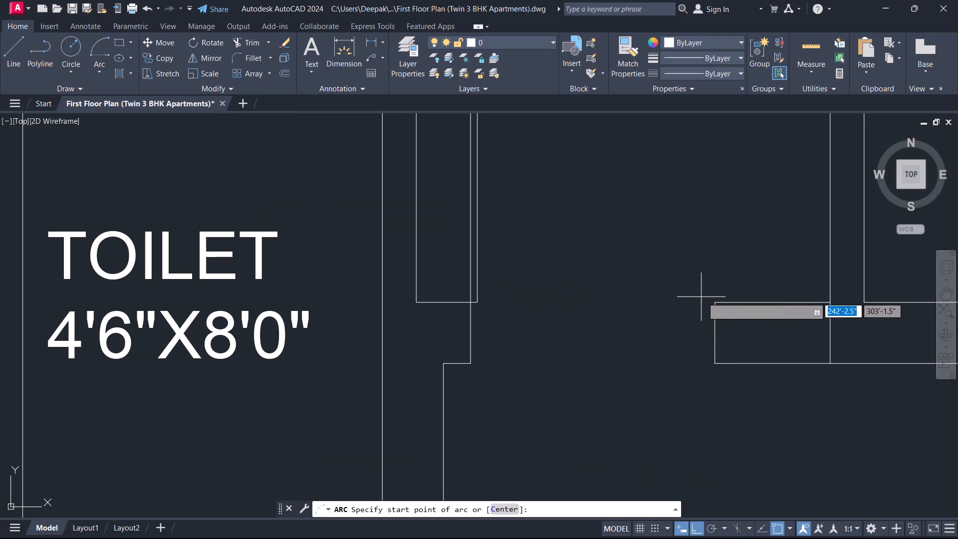
click(718, 301)
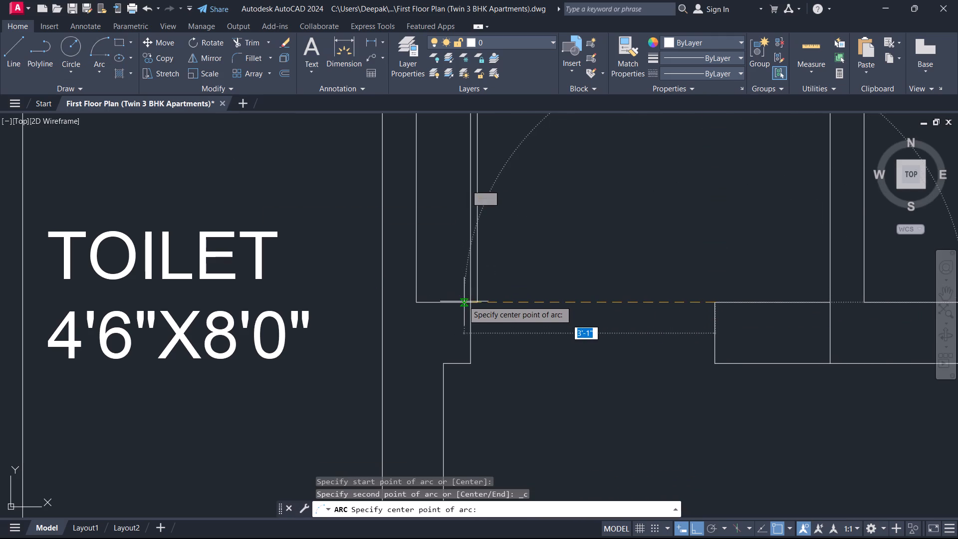
click(470, 303)
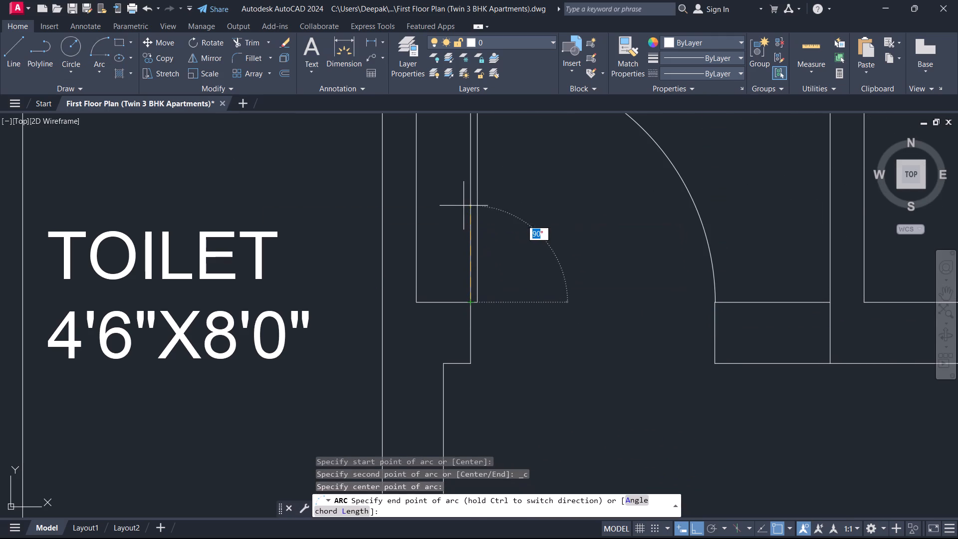
click(464, 206)
Trim the bit of the door leaf's east line that projects above the swing arc.
scroll(494, 206, down, 2)
middle_drag(502, 206, 506, 307)
scroll(500, 274, up, 9)
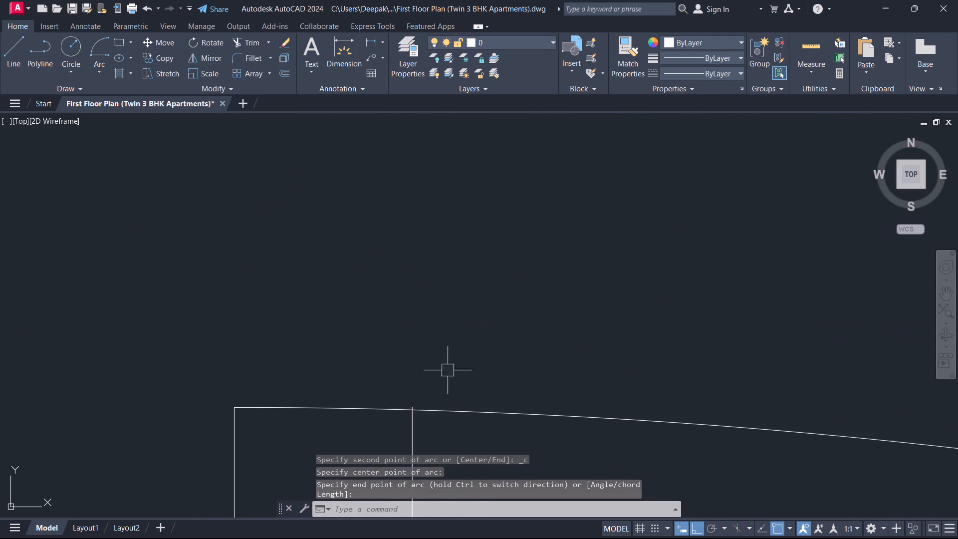
scroll(431, 392, up, 1)
scroll(431, 392, down, 1)
scroll(431, 392, up, 4)
middle_drag(431, 392, 561, 206)
key(t)
key(r)
key(space)
drag(438, 316, 434, 316)
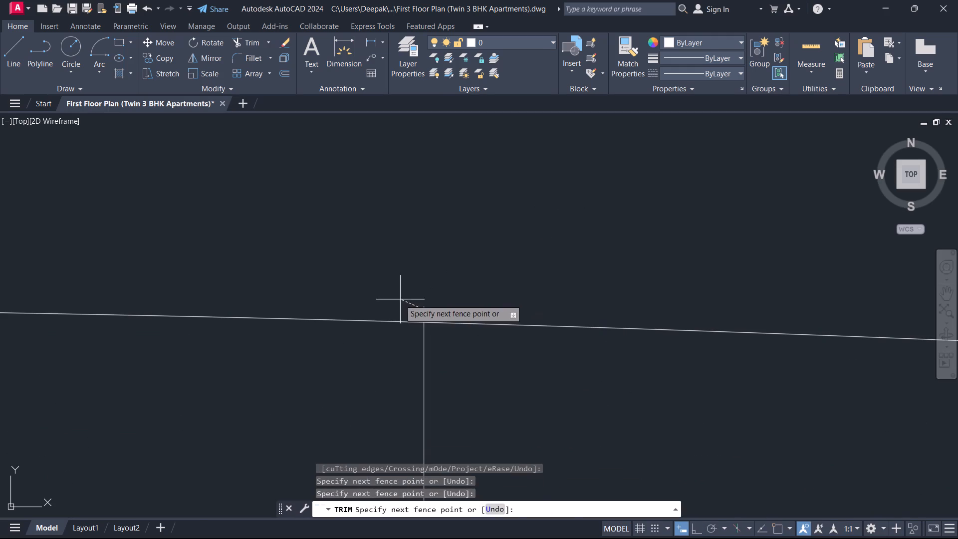
click(400, 299)
key(Escape)
Trim the vertical line crossing the south wall where the wall between passage and master bedroom meets it.
scroll(472, 286, down, 7)
scroll(544, 311, down, 5)
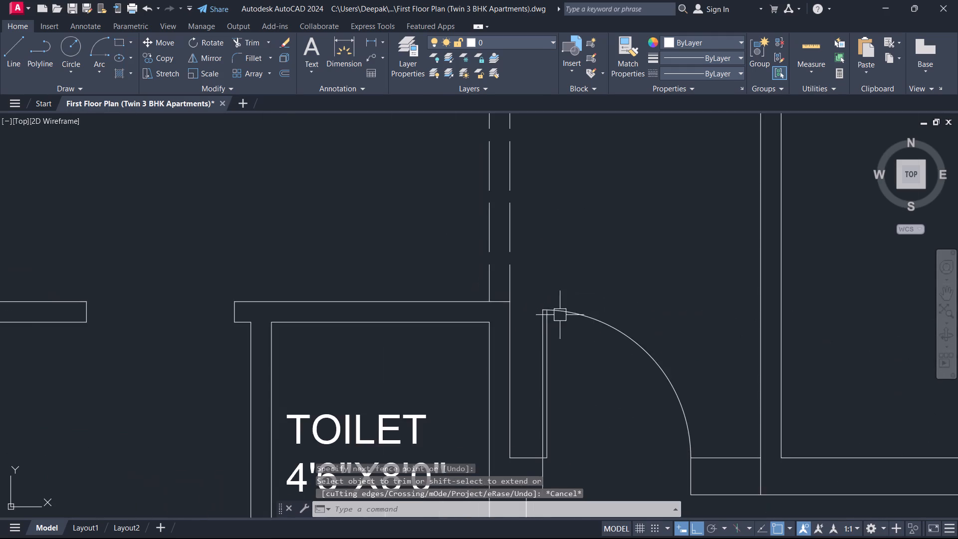
middle_drag(569, 336, 510, 191)
scroll(525, 253, down, 2)
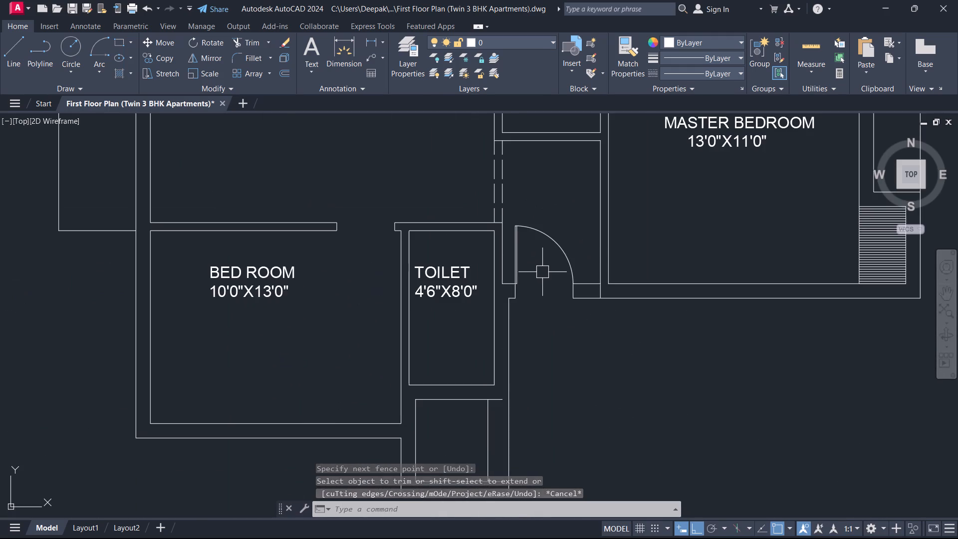
middle_drag(546, 286, 499, 257)
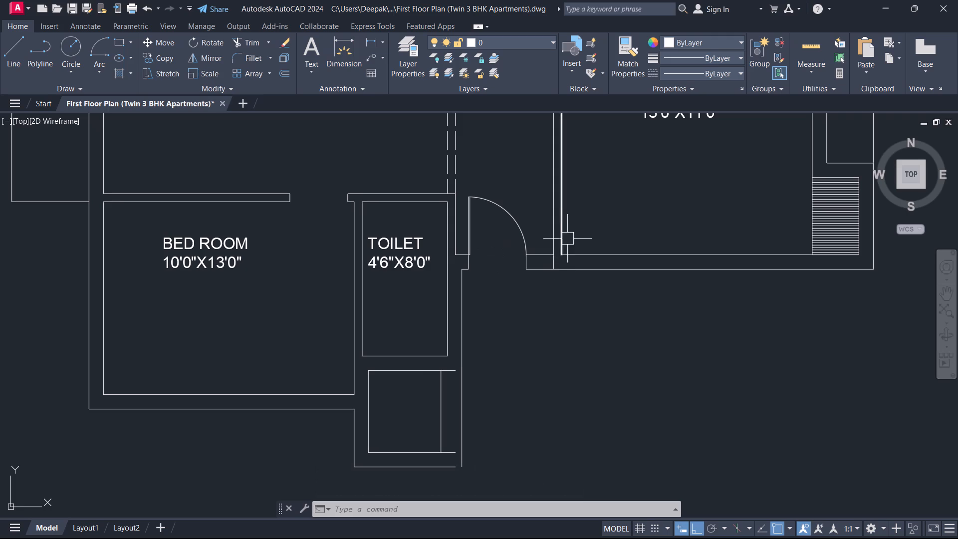
scroll(598, 234, down, 2)
scroll(616, 308, up, 1)
scroll(624, 207, up, 1)
middle_drag(624, 207, 620, 300)
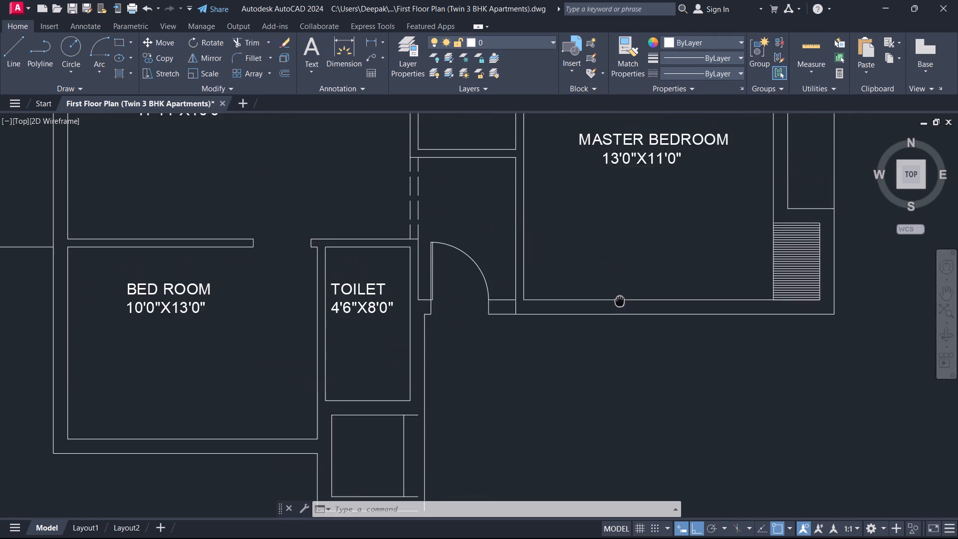
middle_drag(620, 300, 620, 305)
scroll(529, 316, up, 3)
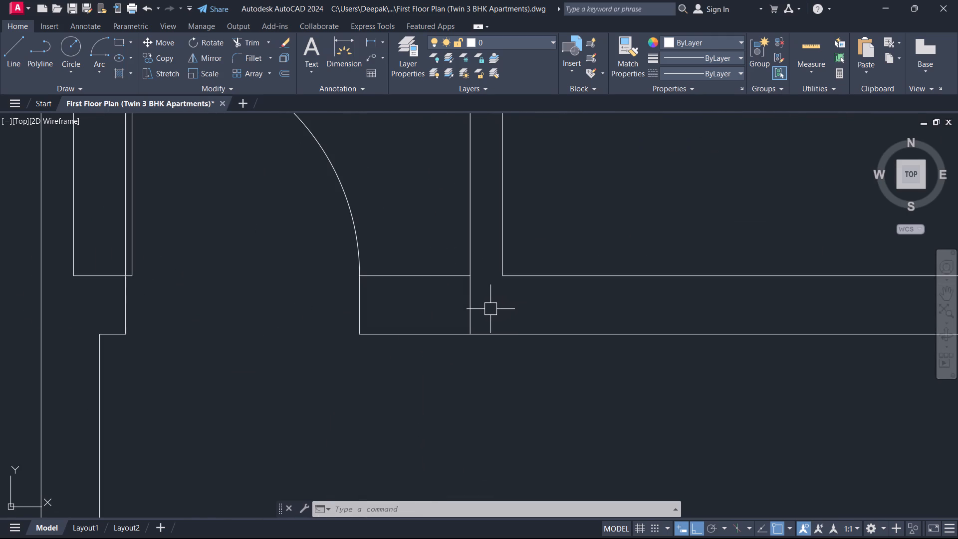
key(t)
key(r)
key(space)
click(488, 309)
click(457, 305)
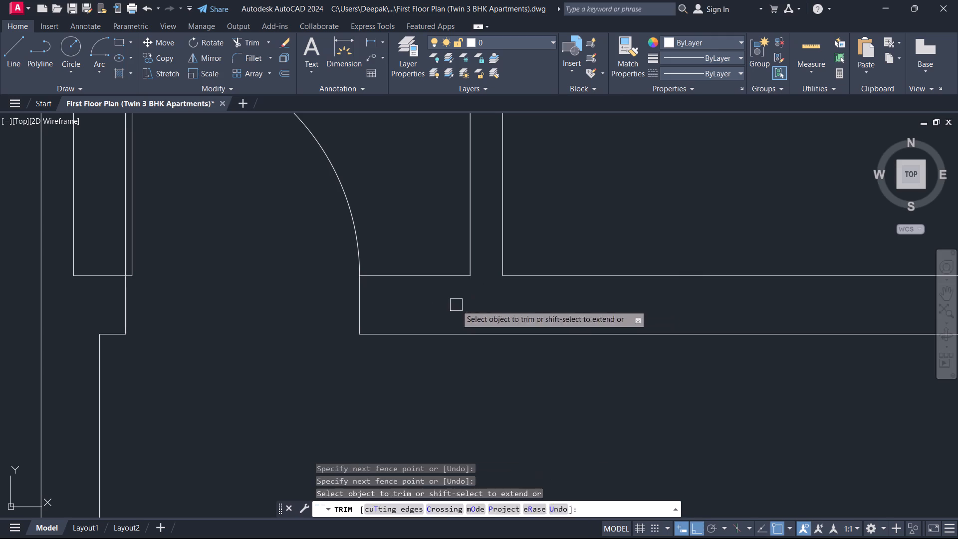
key(Escape)
Draw a 3' line southward from the lower corner of the west jamb in the master bedroom's doorway.
scroll(446, 229, down, 3)
middle_drag(446, 214, 458, 341)
scroll(521, 309, down, 1)
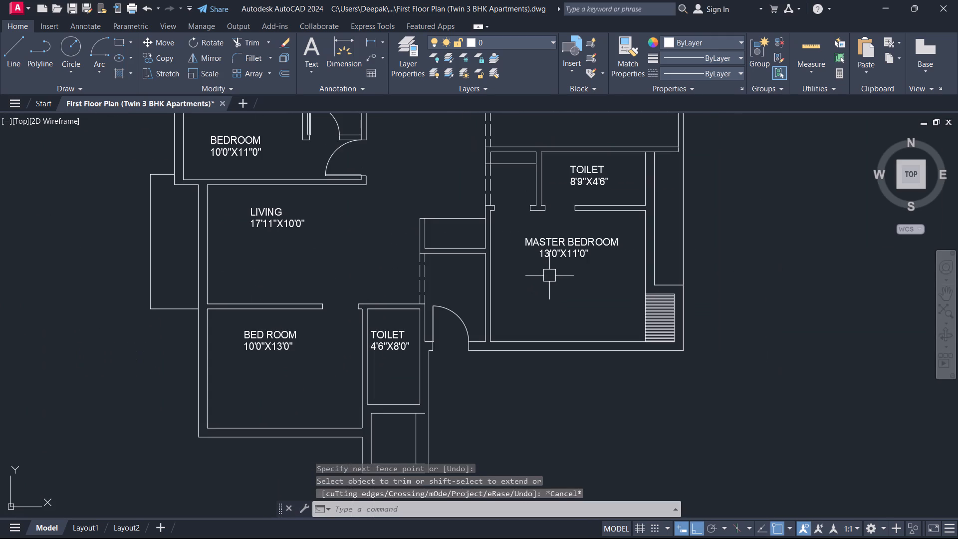
middle_drag(527, 263, 528, 263)
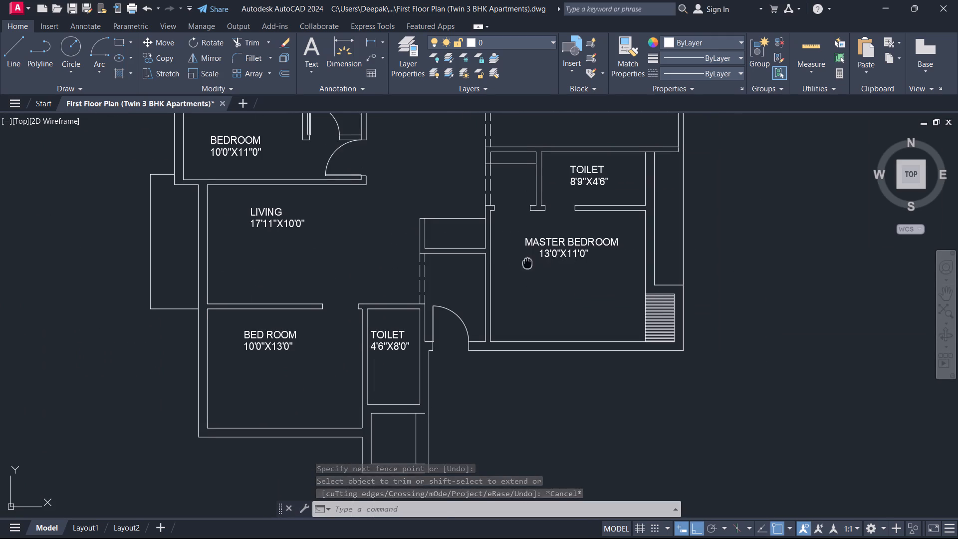
middle_drag(528, 263, 545, 312)
scroll(524, 266, up, 1)
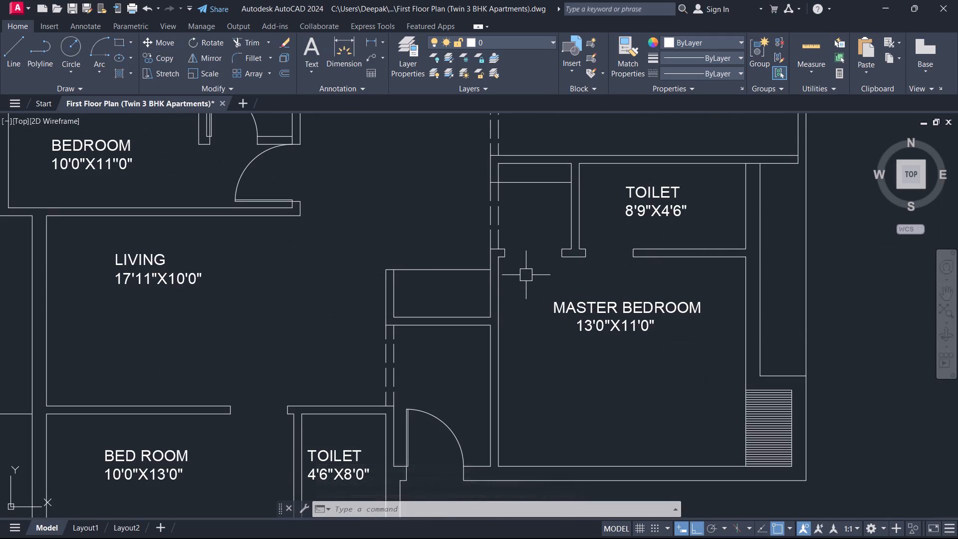
scroll(518, 266, up, 1)
text(L)
key(space)
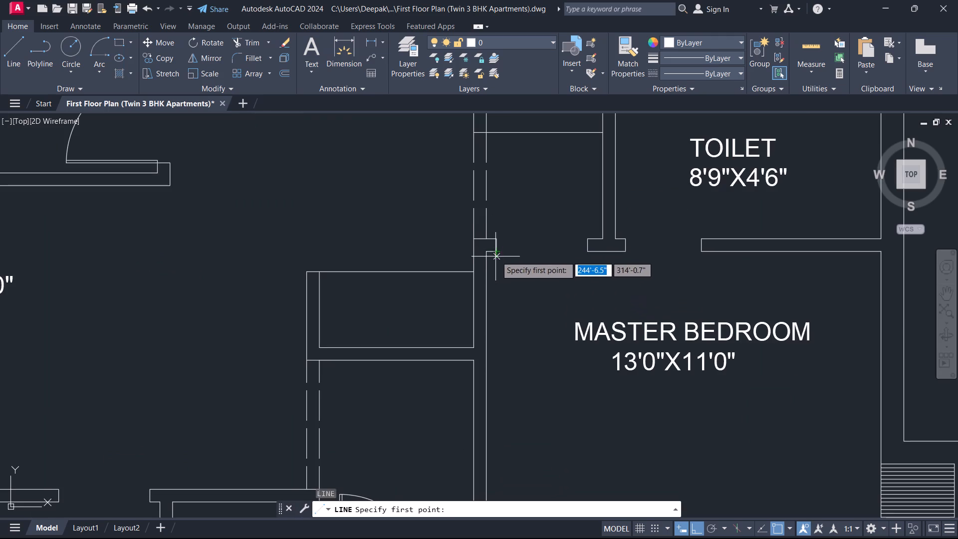
click(499, 252)
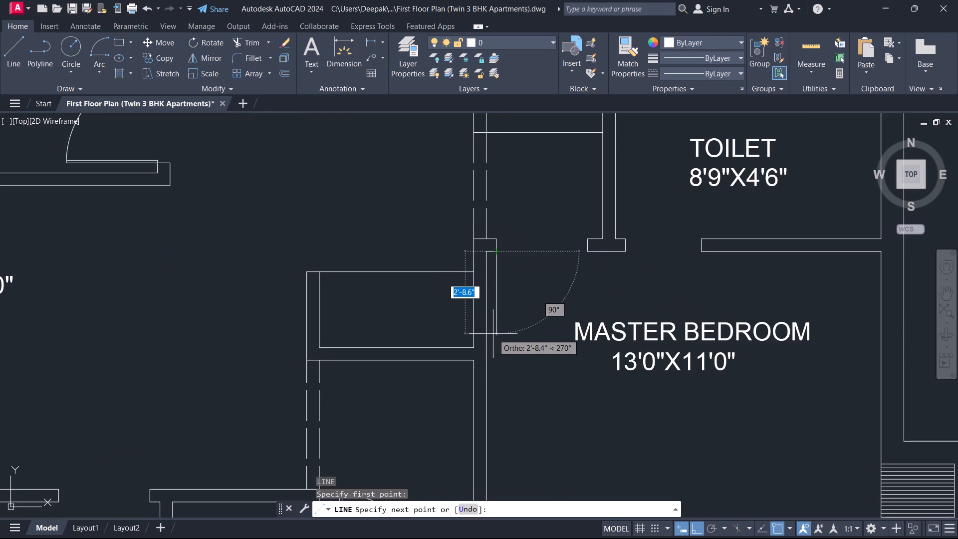
text(3')
key(Return)
key(Escape)
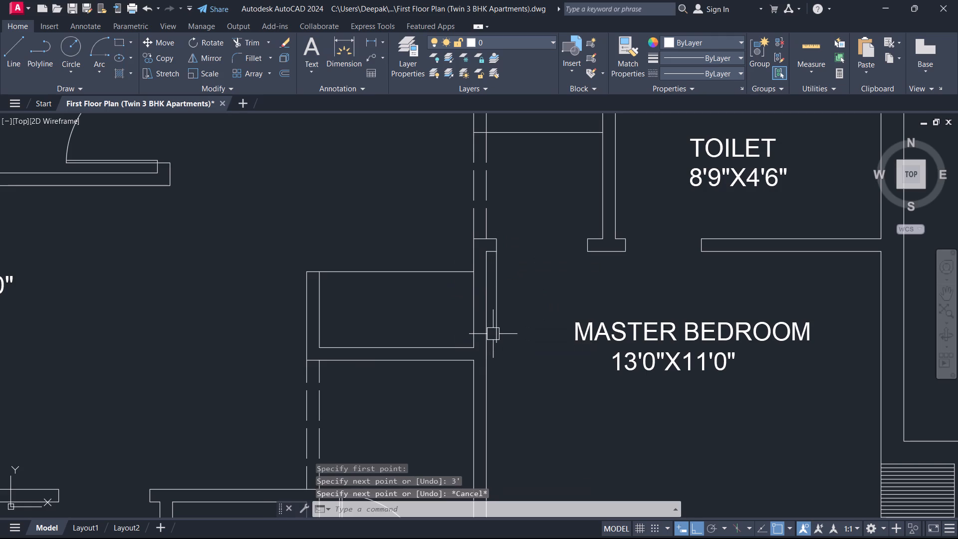
Offset the master bedroom's 3' door leaf line 1" to the east.
text(O)
key(space)
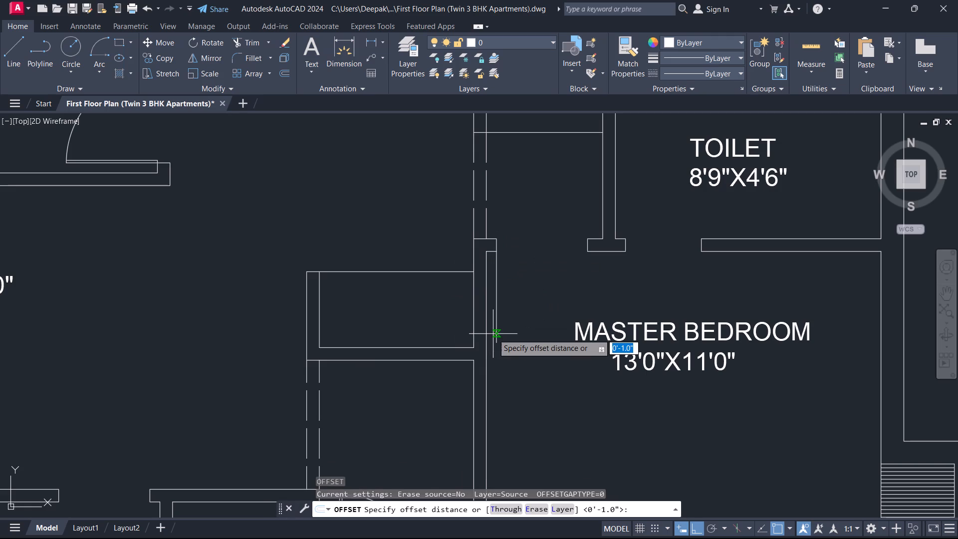
key(1)
key(Return)
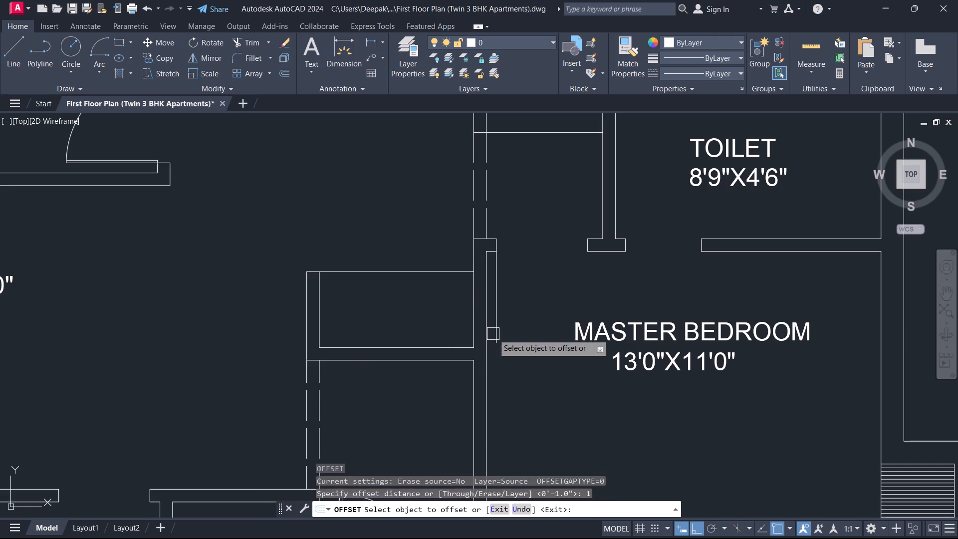
click(500, 303)
click(538, 300)
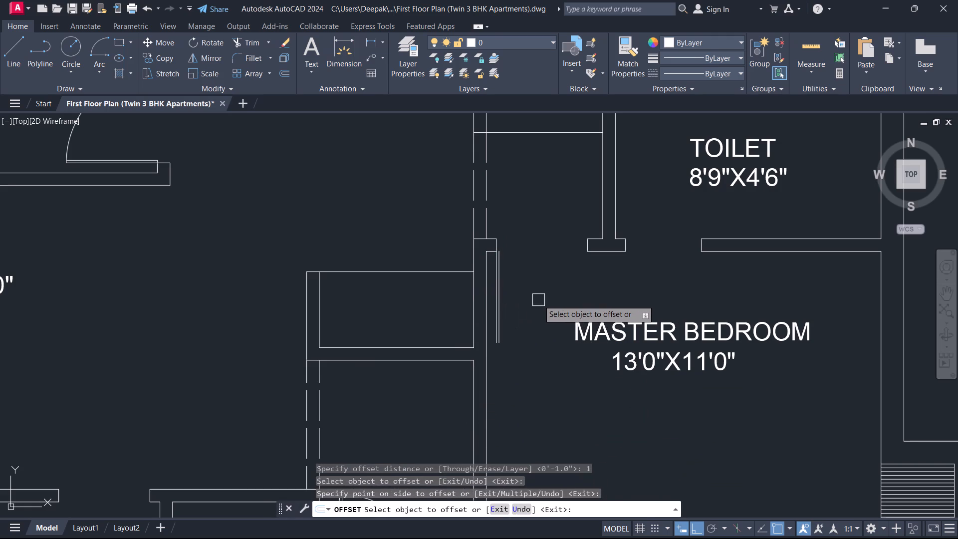
key(Escape)
Draw a short closing line from the jamb corner across the north end of the master bedroom's door leaf.
text(L)
key(space)
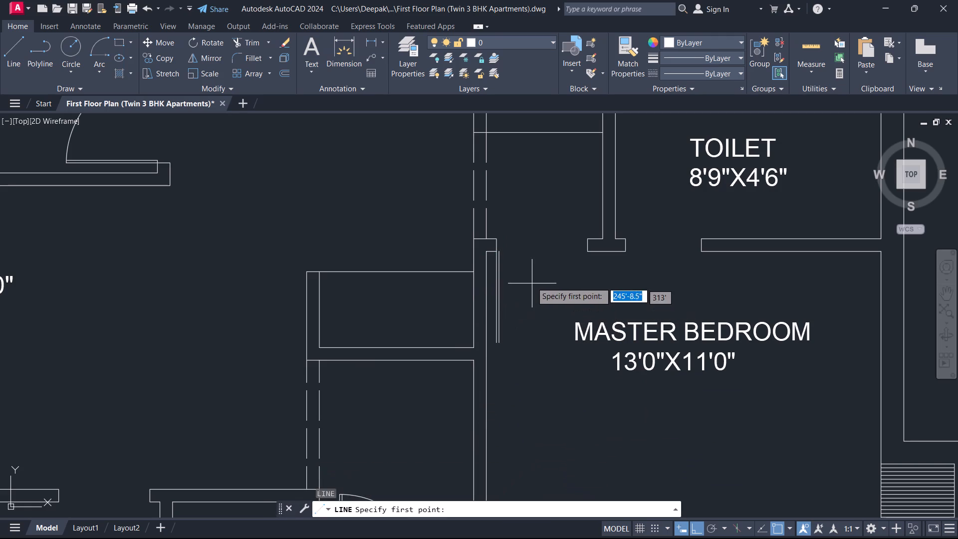
click(494, 253)
click(505, 254)
key(Escape)
Straighten the slanted closing line by moving its east end to the north endpoint of the leaf's east line.
scroll(505, 254, up, 3)
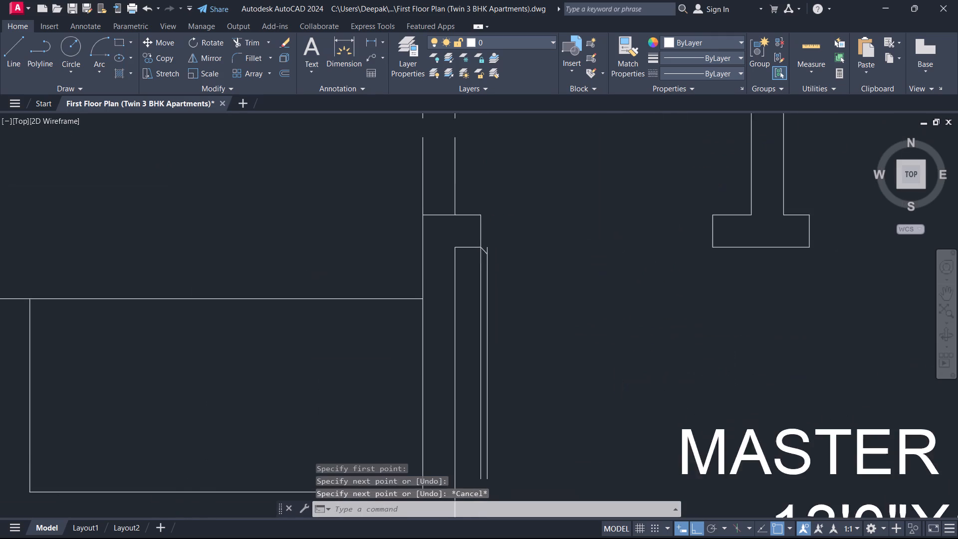
scroll(505, 254, up, 1)
scroll(459, 250, up, 2)
click(444, 250)
click(456, 256)
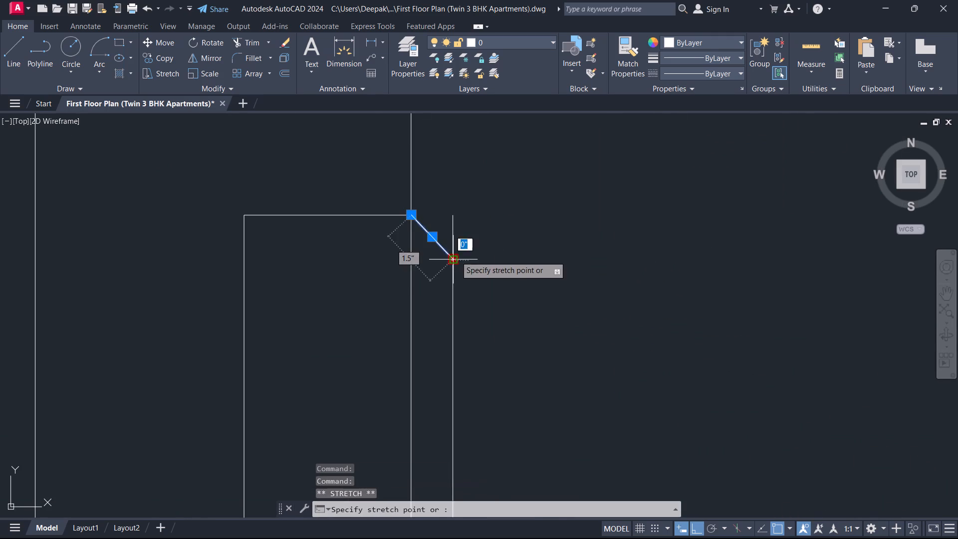
click(452, 213)
key(Escape)
scroll(448, 244, down, 4)
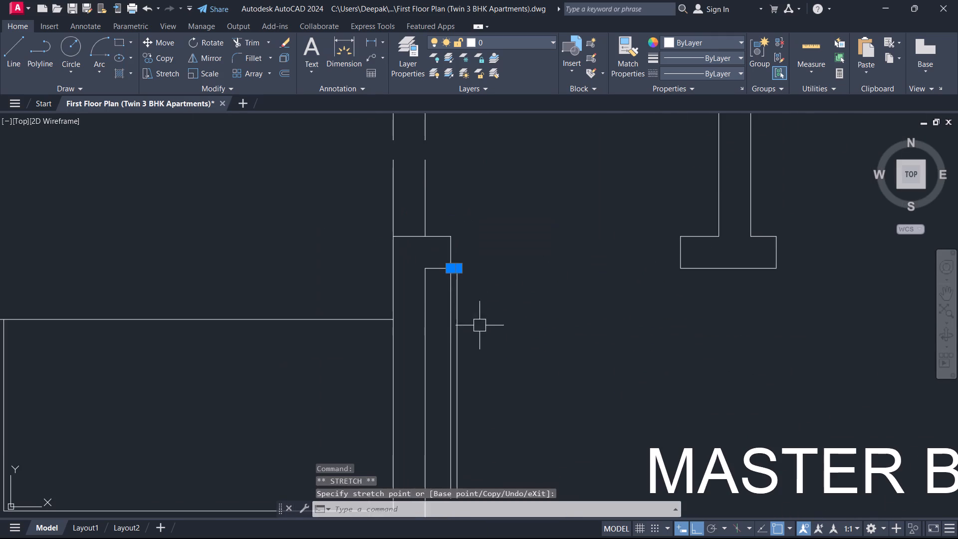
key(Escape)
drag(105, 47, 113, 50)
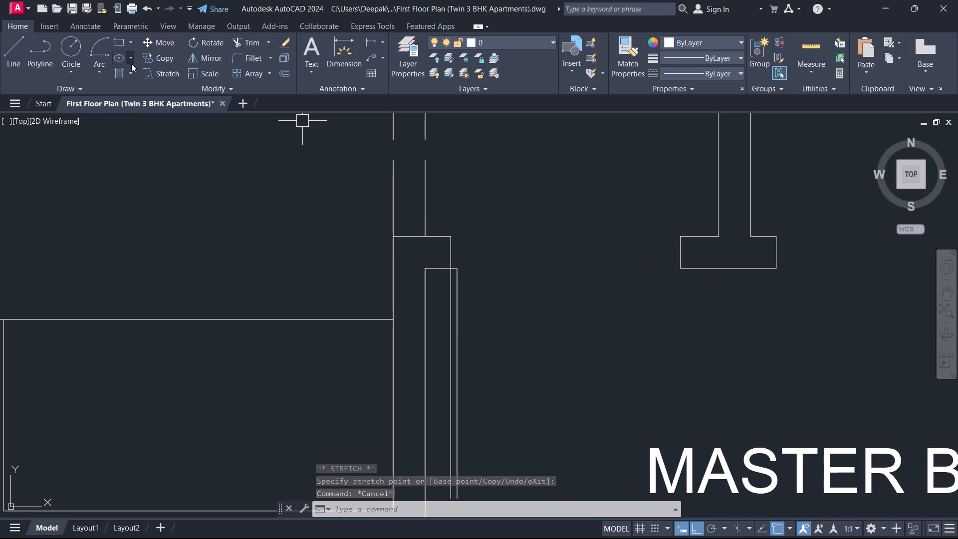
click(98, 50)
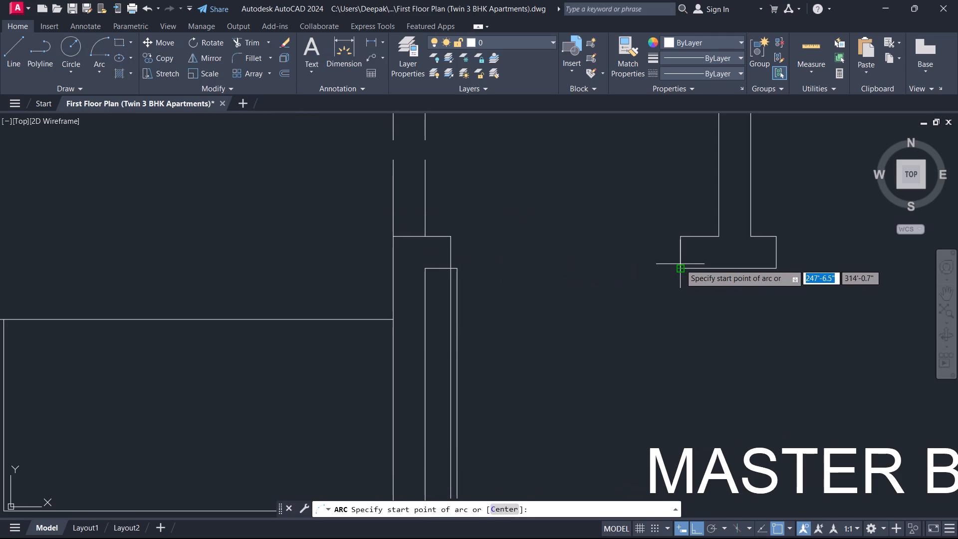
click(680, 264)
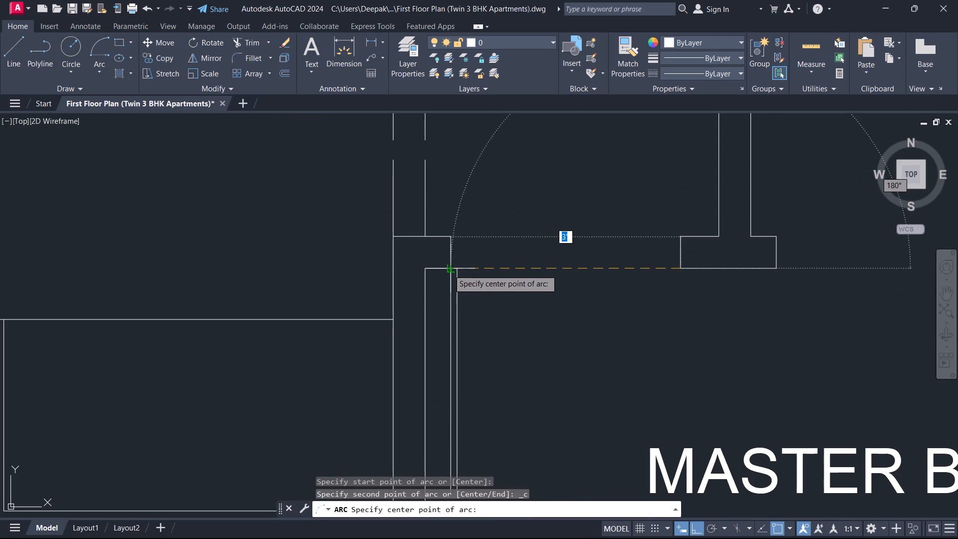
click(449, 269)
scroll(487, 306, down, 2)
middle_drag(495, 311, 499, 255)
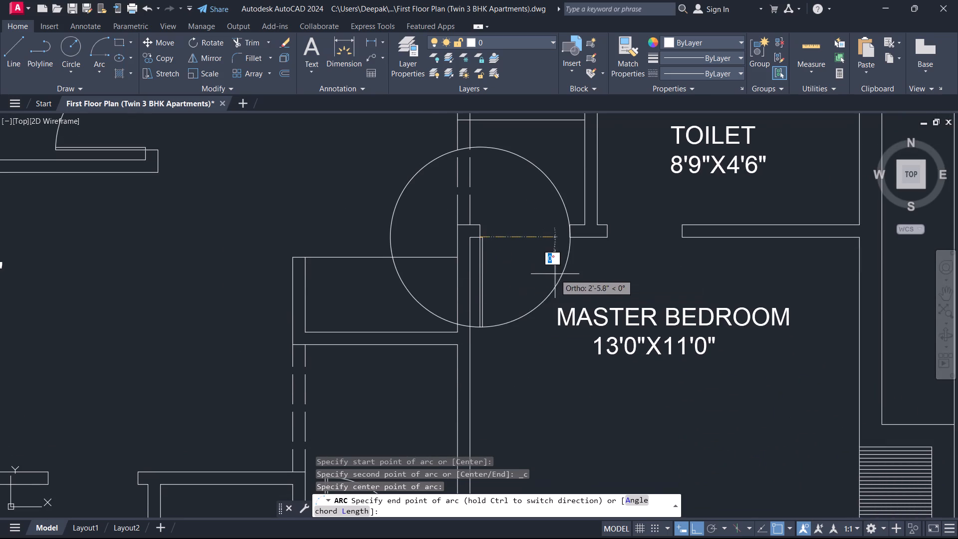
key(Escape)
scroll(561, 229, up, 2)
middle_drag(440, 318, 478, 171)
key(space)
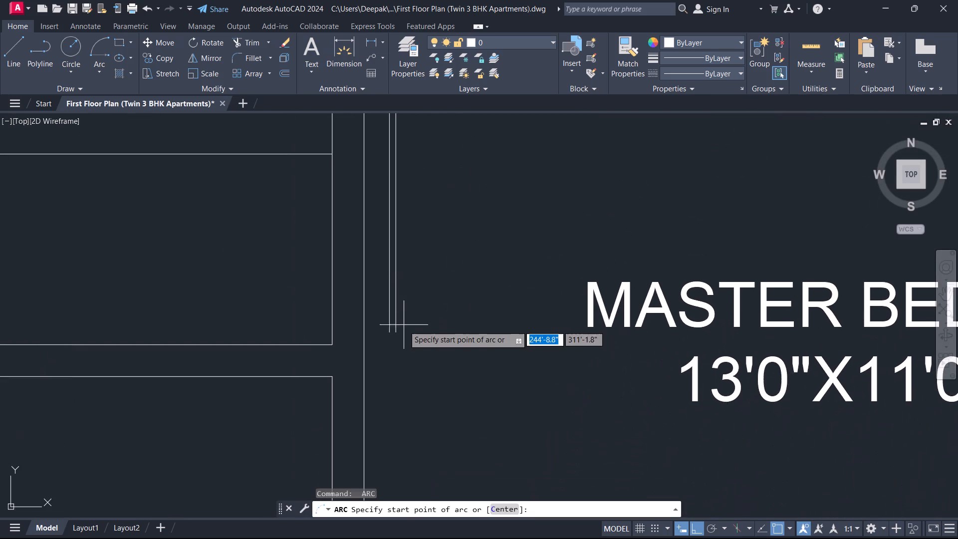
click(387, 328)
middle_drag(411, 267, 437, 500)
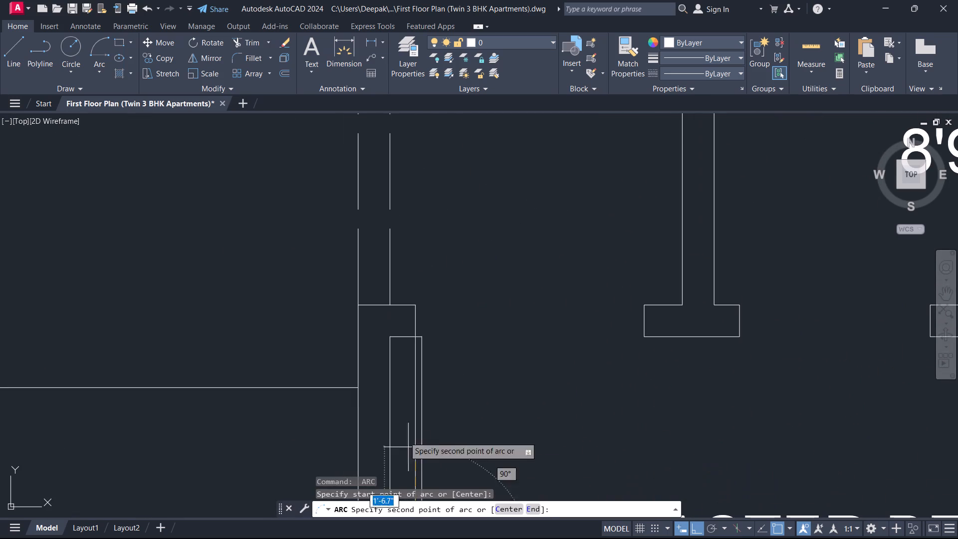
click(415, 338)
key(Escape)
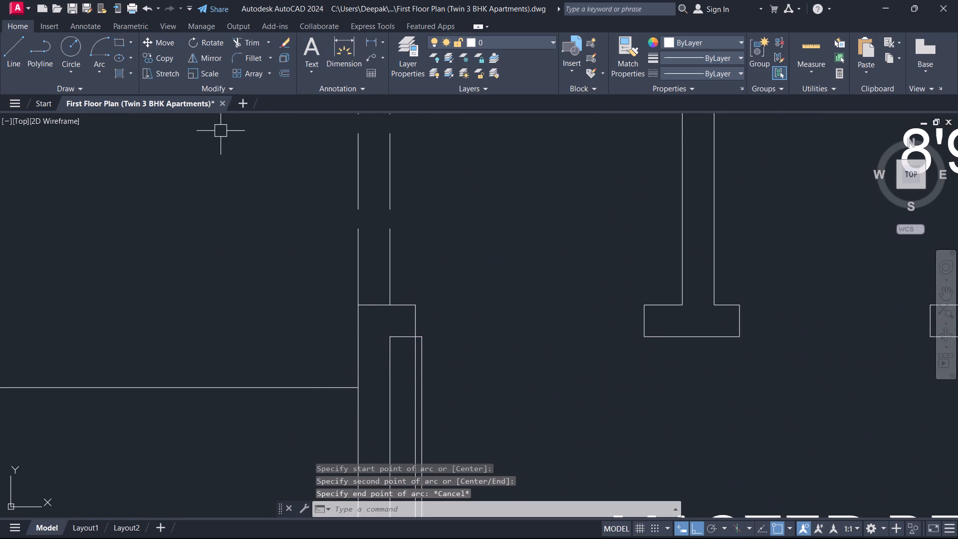
Draw the master bedroom door's swing arc from the leaf's south end, centred on the west jamb corner, to the east jamb.
click(97, 50)
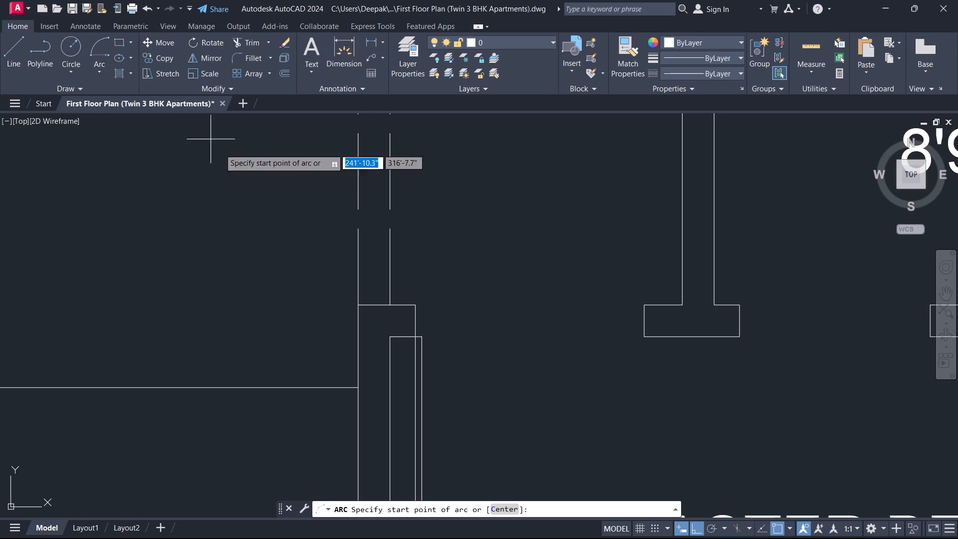
scroll(277, 217, down, 2)
middle_drag(415, 360, 467, 197)
scroll(424, 237, up, 2)
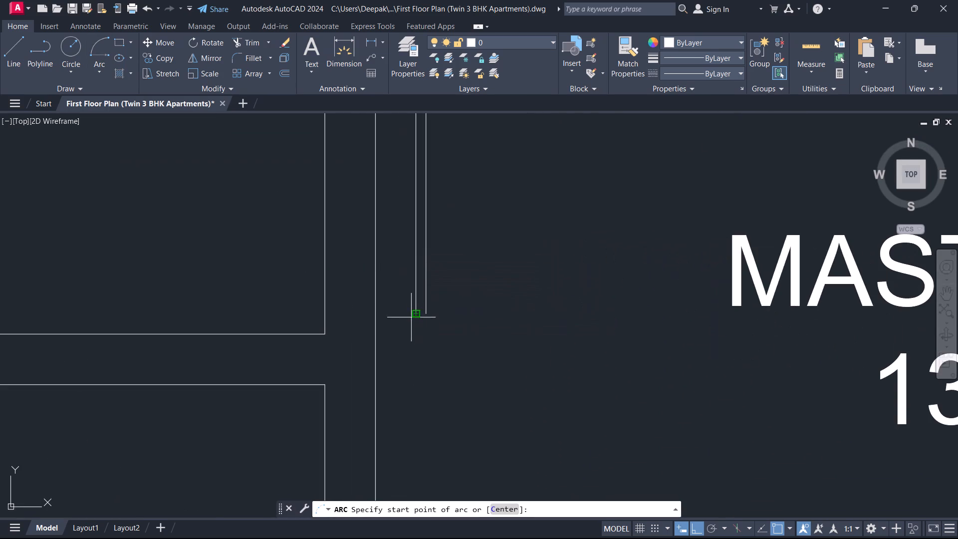
click(415, 312)
scroll(435, 223, down, 2)
middle_drag(435, 223, 417, 346)
scroll(417, 346, up, 2)
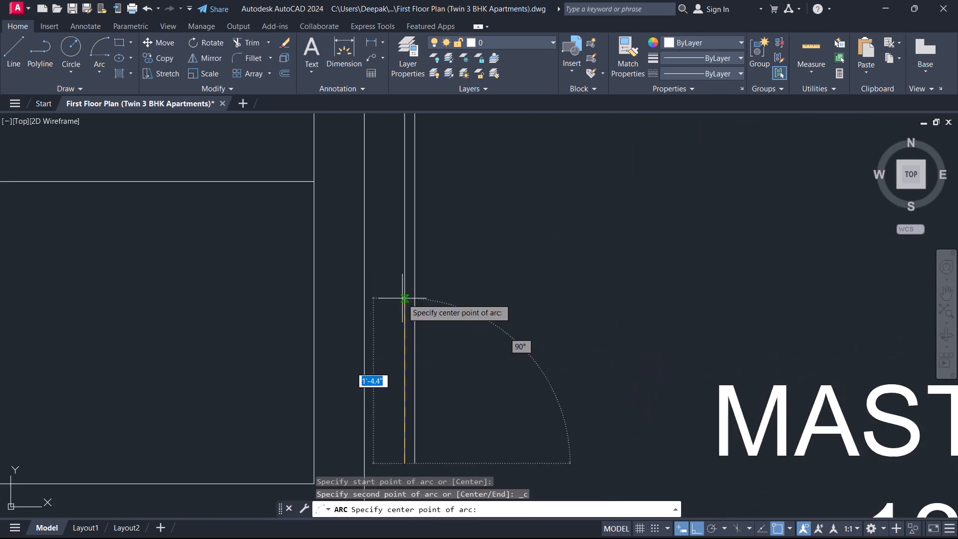
scroll(402, 295, up, 1)
middle_drag(398, 193, 413, 398)
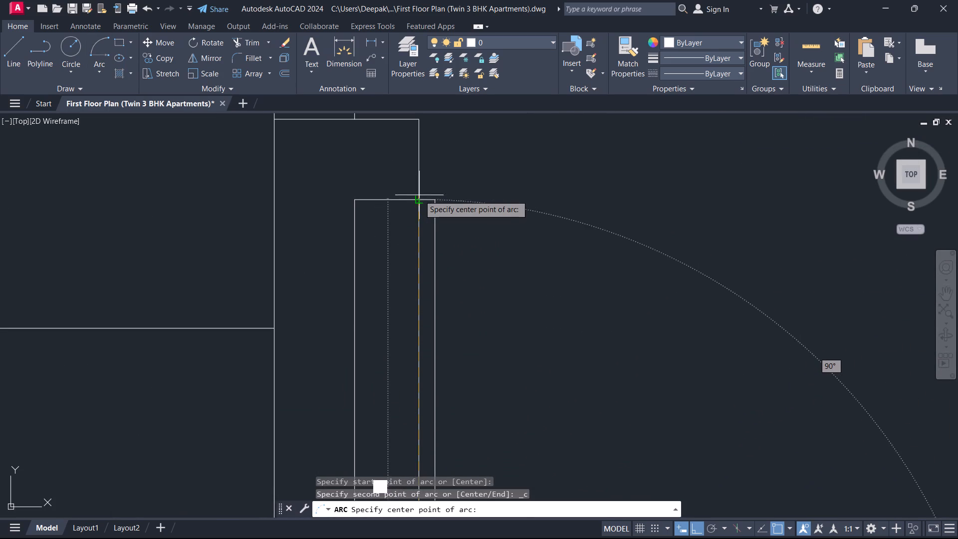
click(420, 201)
scroll(591, 233, down, 3)
click(639, 239)
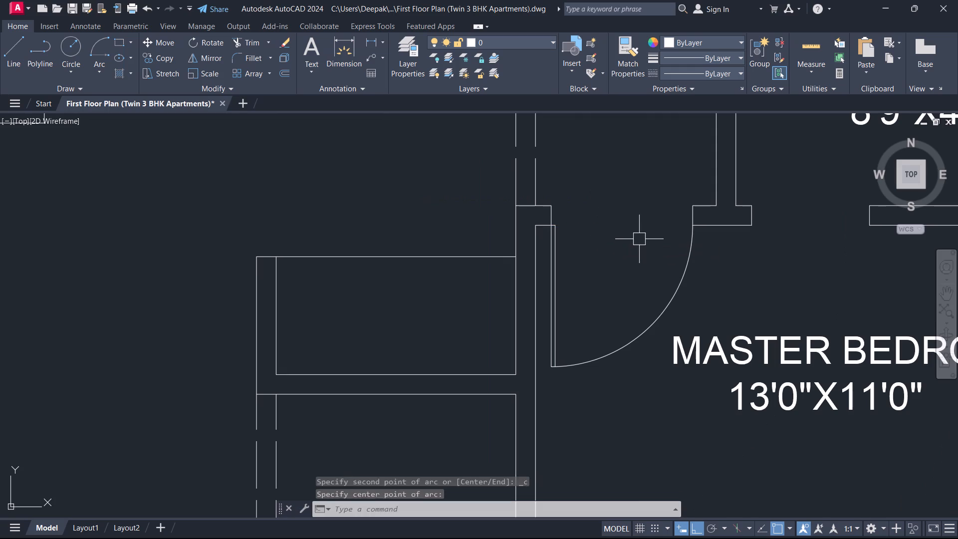
key(Escape)
Draw a 2'6" line northward from the north corner of the west jamb in the master bedroom toilet's doorway.
middle_drag(720, 256, 438, 344)
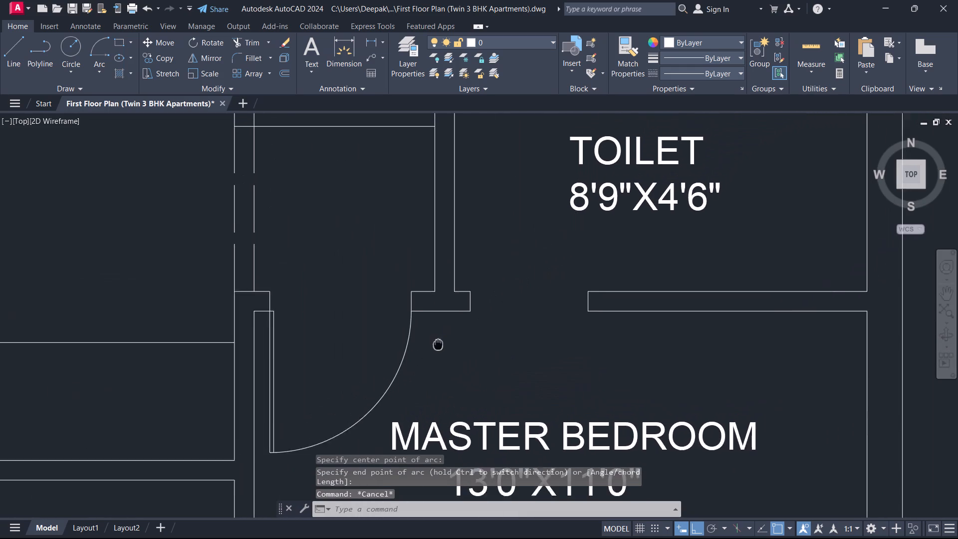
middle_drag(438, 344, 437, 354)
key(l)
key(space)
click(469, 307)
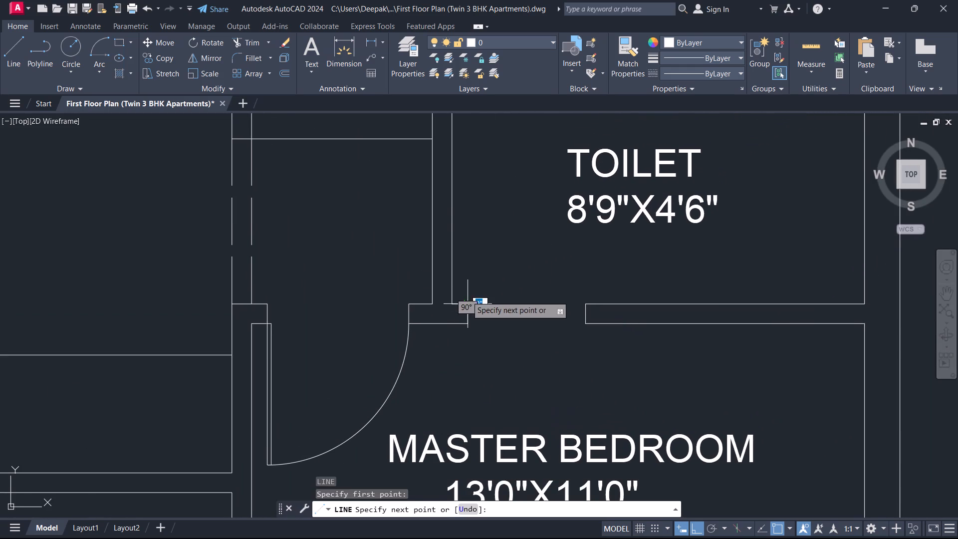
text(2'6)
key(Return)
key(Escape)
Offset the master bedroom toilet's 2'6" door leaf line 1" to the east.
text(O 1)
key(Return)
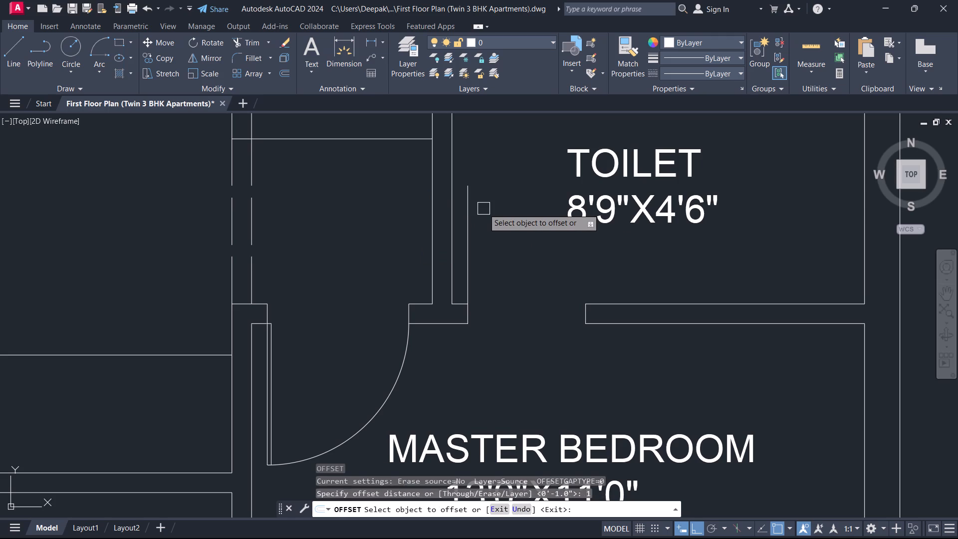
scroll(479, 208, up, 1)
click(455, 216)
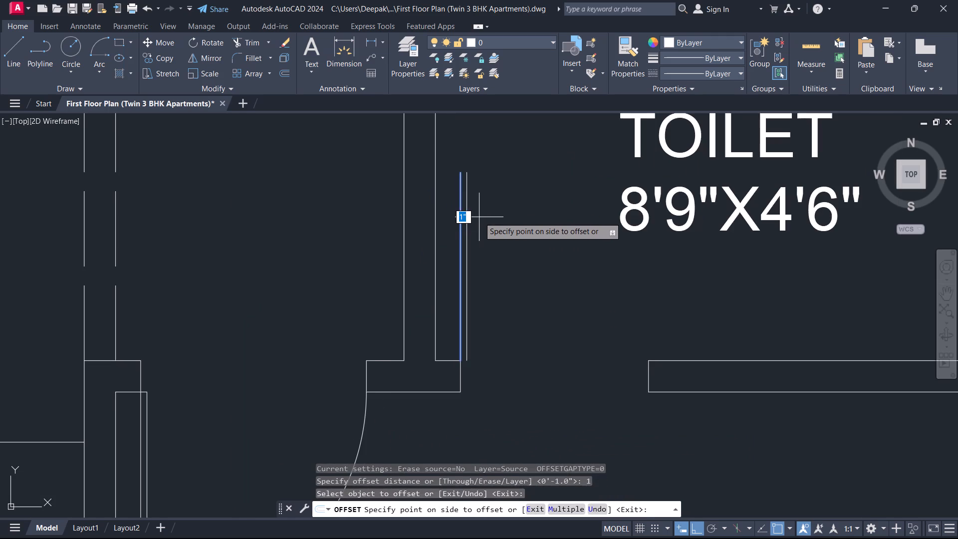
click(479, 217)
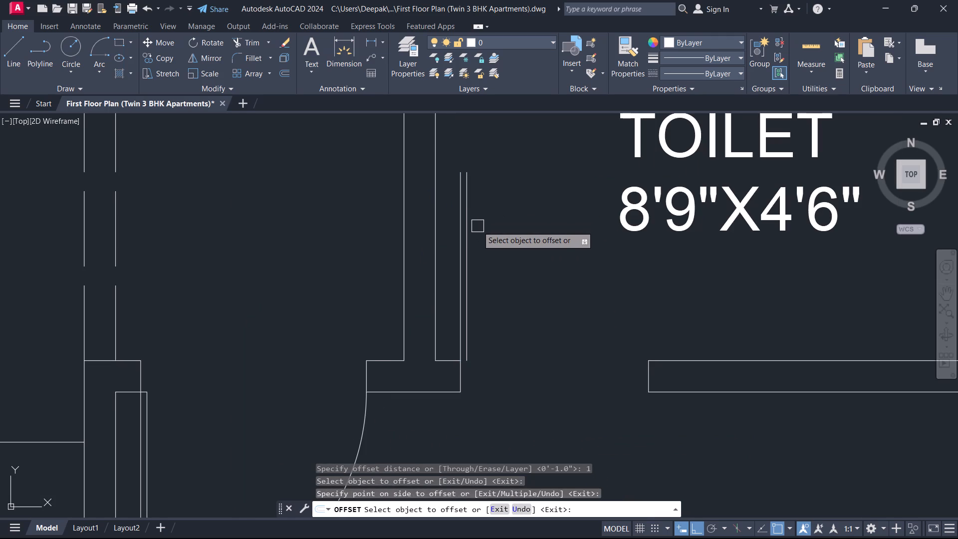
right_click(478, 226)
click(515, 248)
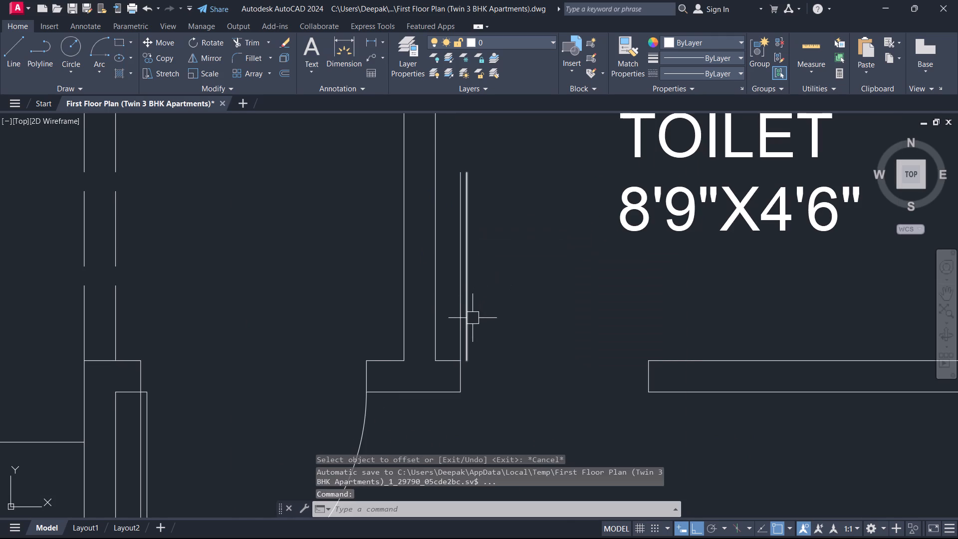
Draw a short closing line across the south end of the master bedroom toilet's door leaf.
key(l)
key(space)
click(470, 357)
click(459, 359)
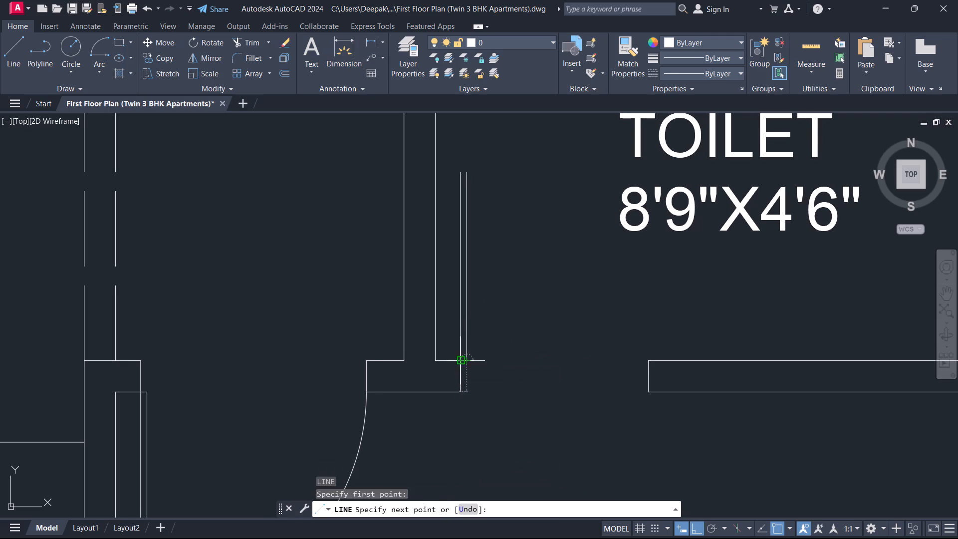
key(Escape)
Draw the toilet door's swing arc from the east jamb's north corner, centred on the west jamb corner, to the leaf's north end.
click(97, 49)
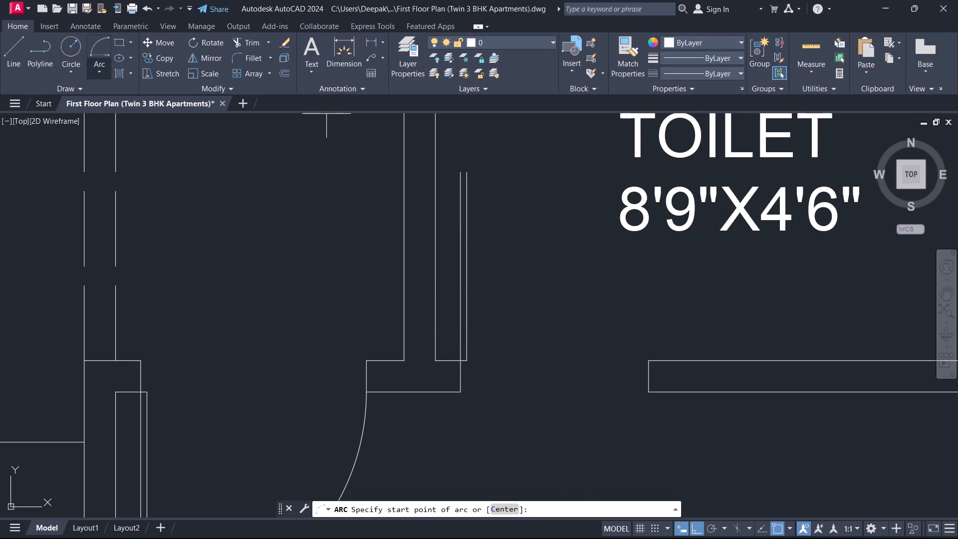
click(648, 359)
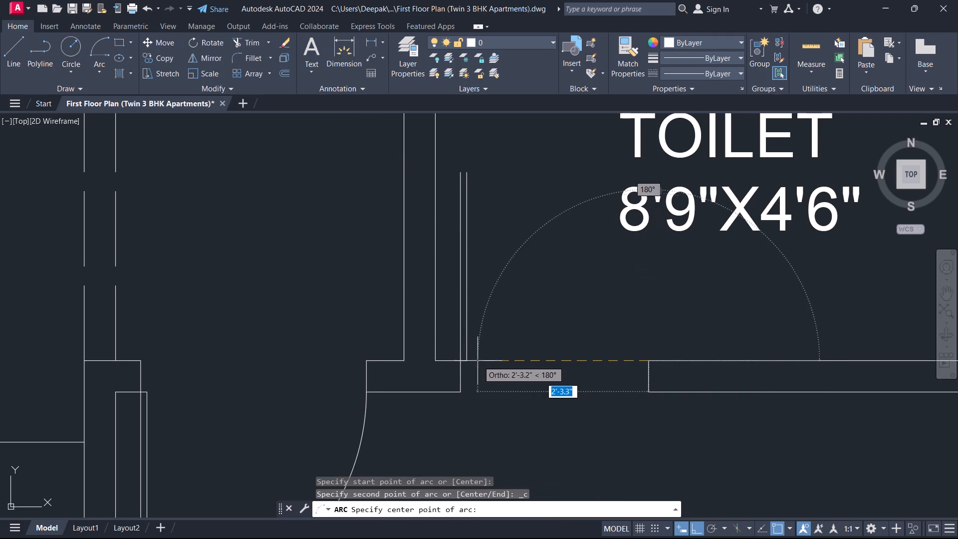
click(460, 361)
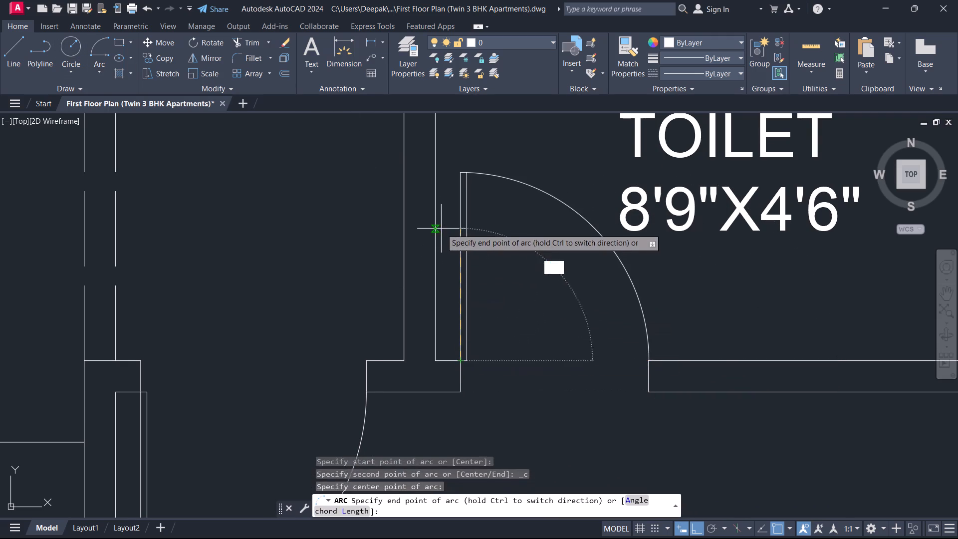
click(441, 228)
scroll(475, 166, up, 3)
key(Escape)
Trim the leaf's east line above the toilet door's swing arc and the part of the arc running west past the leaf.
scroll(443, 197, up, 4)
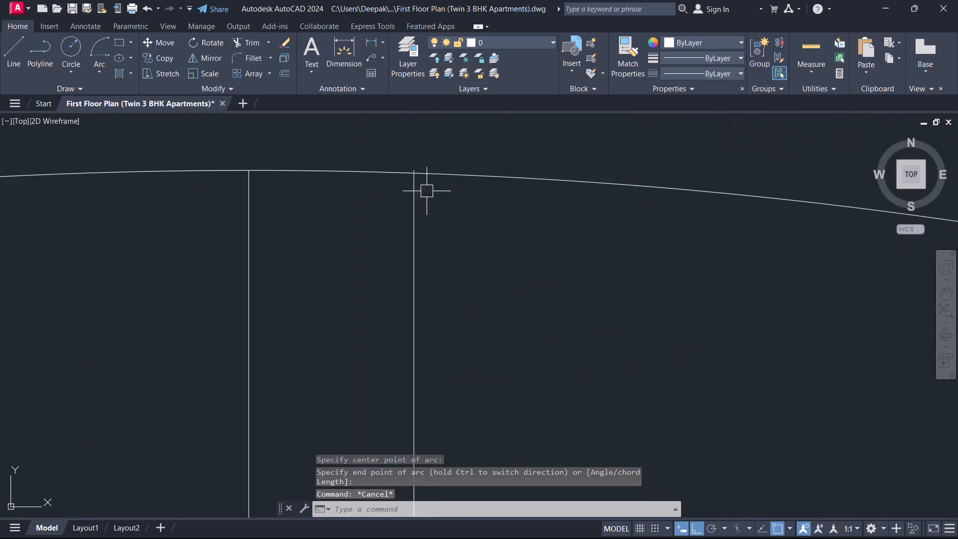
scroll(427, 191, up, 1)
middle_drag(442, 204, 466, 269)
scroll(441, 216, up, 3)
text(TR)
key(space)
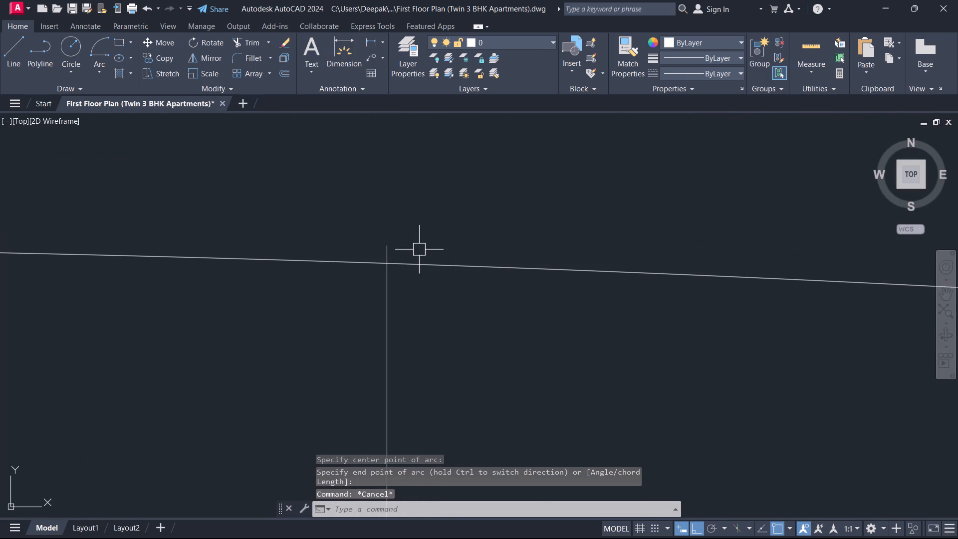
click(409, 254)
click(345, 242)
scroll(402, 249, down, 5)
drag(157, 315, 157, 309)
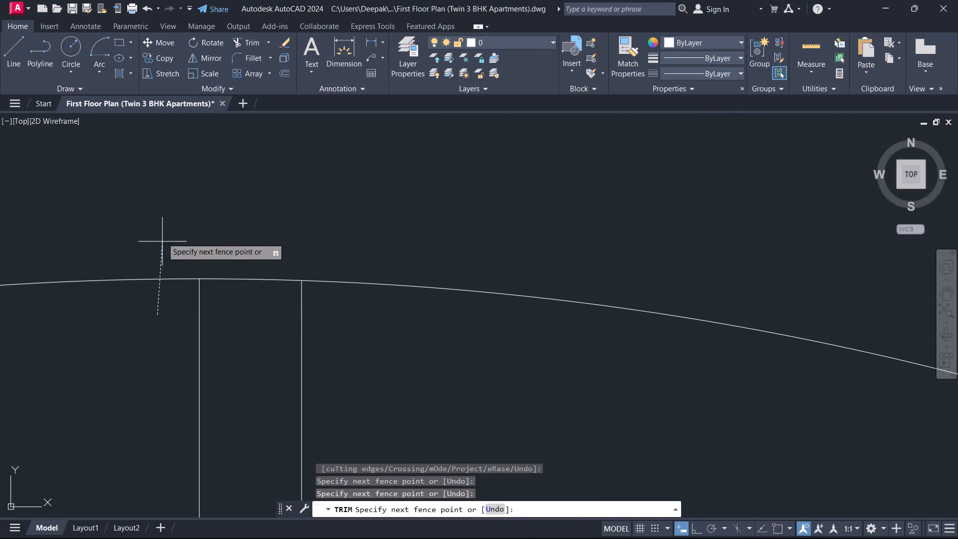
click(164, 227)
key(Escape)
Review the apartment plan around the master bedroom and its toilet for rooms that still lack a label.
scroll(163, 227, down, 5)
scroll(276, 363, down, 1)
middle_drag(277, 362, 361, 273)
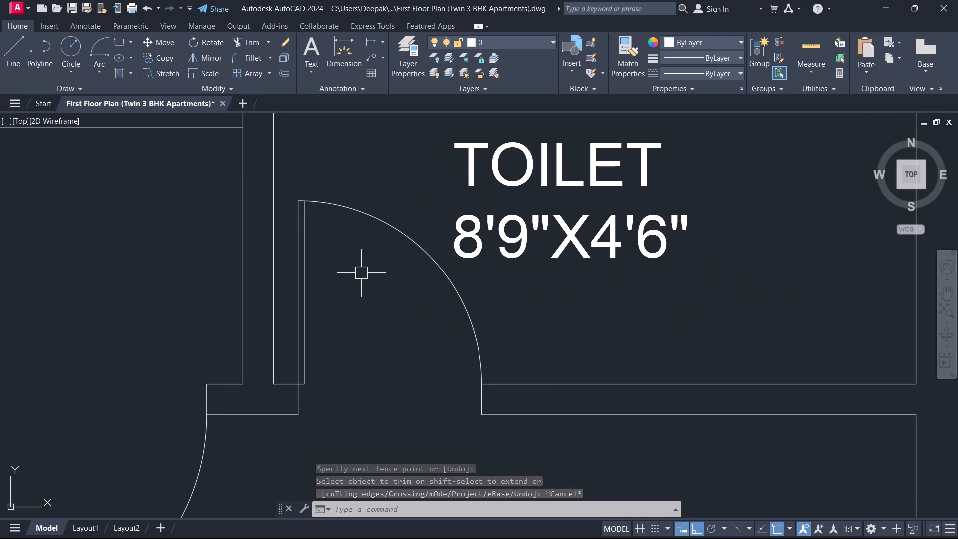
scroll(375, 274, down, 2)
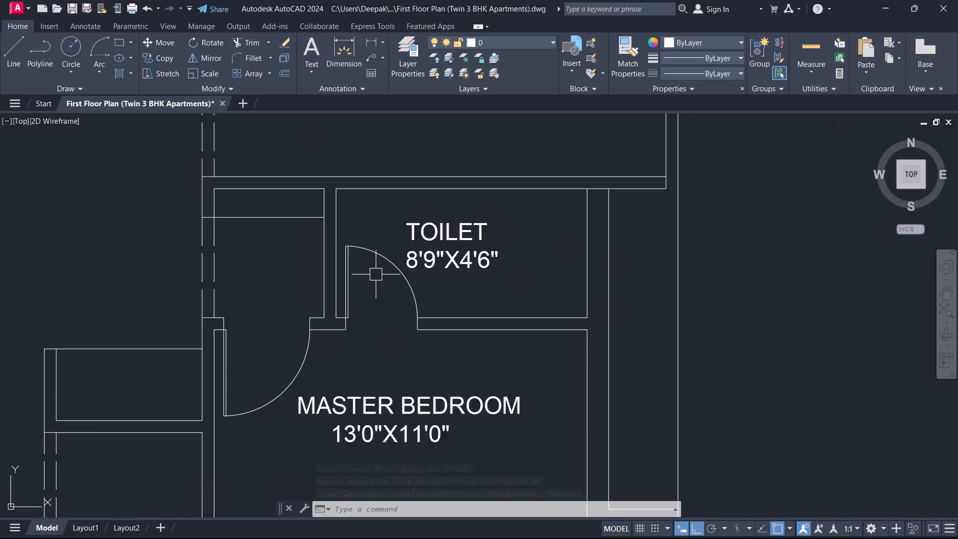
scroll(376, 274, down, 1)
middle_drag(282, 264, 415, 283)
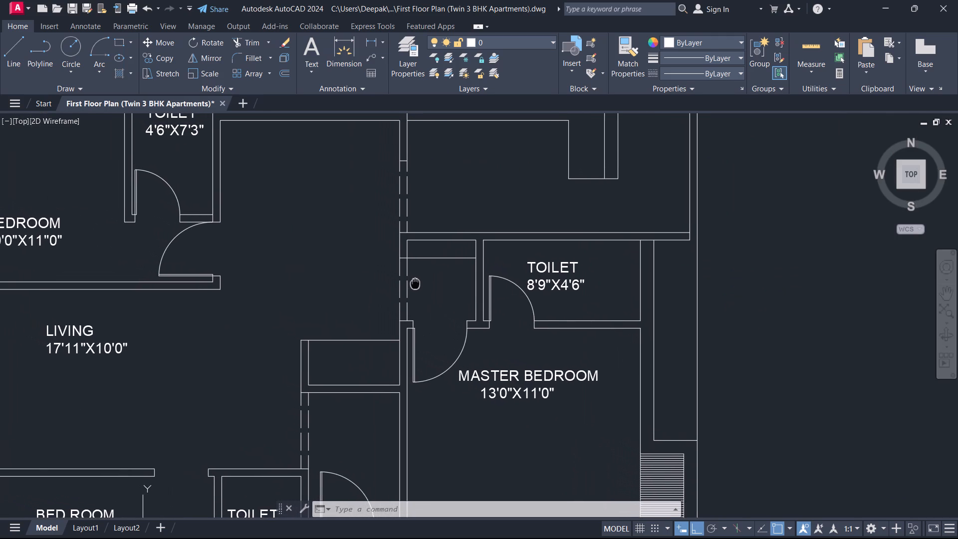
middle_drag(415, 283, 417, 285)
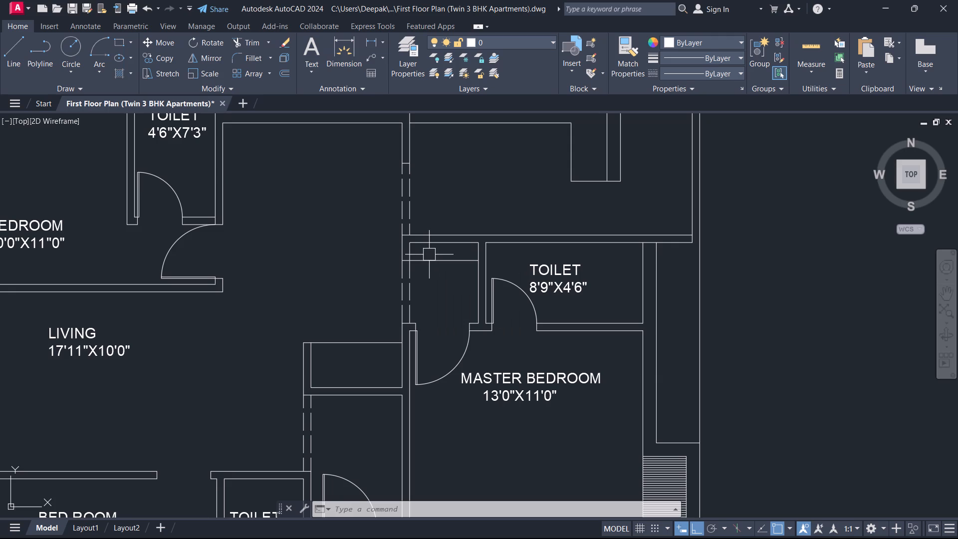
scroll(480, 228, down, 1)
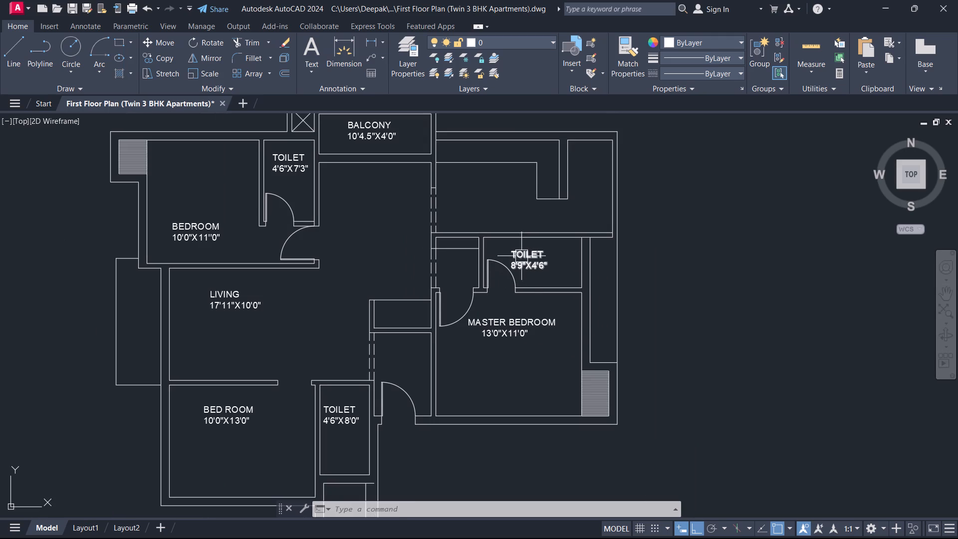
scroll(532, 298, down, 1)
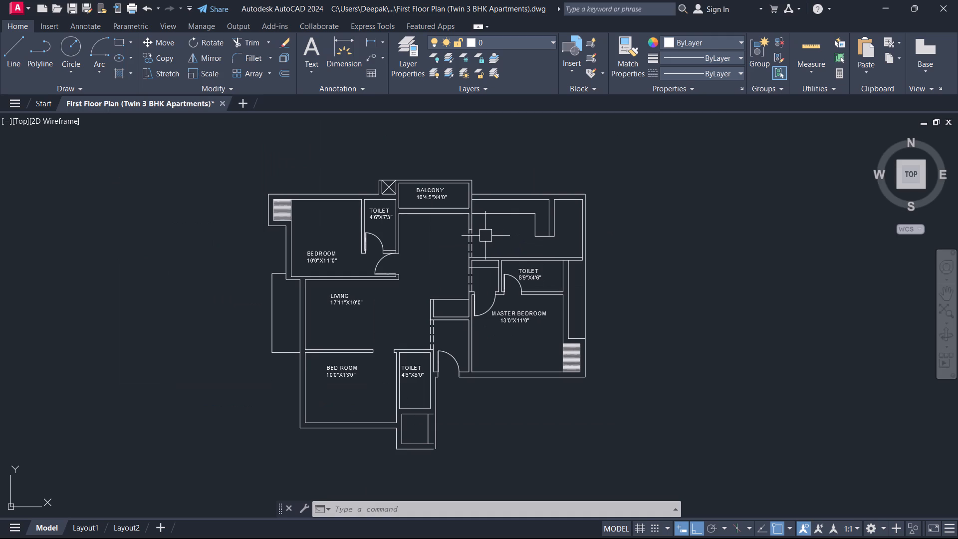
Add a two-line multiline text label reading KITCHEN and 11'0"X8'3" in the room north of the master bedroom toilet.
scroll(554, 165, up, 1)
scroll(476, 270, up, 2)
text(T)
key(space)
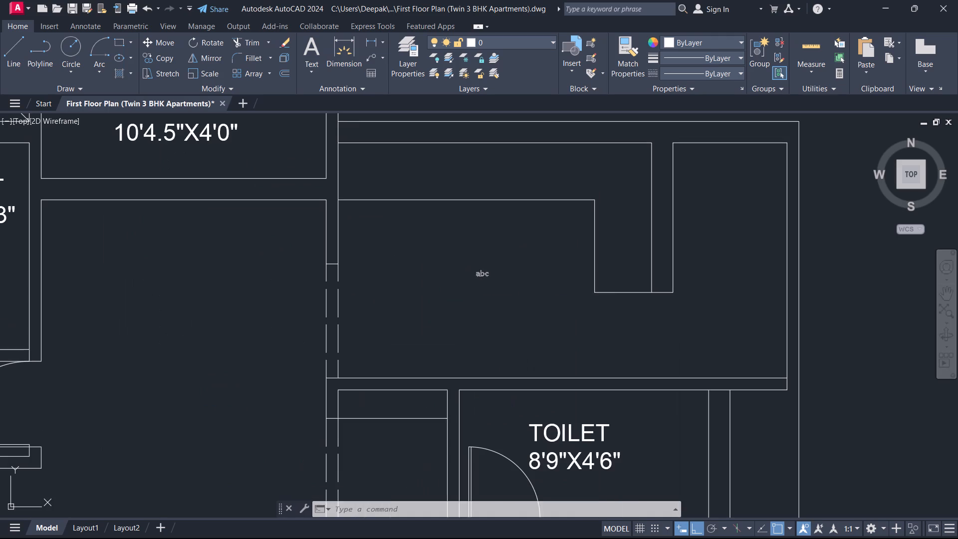
drag(398, 292, 406, 296)
click(575, 338)
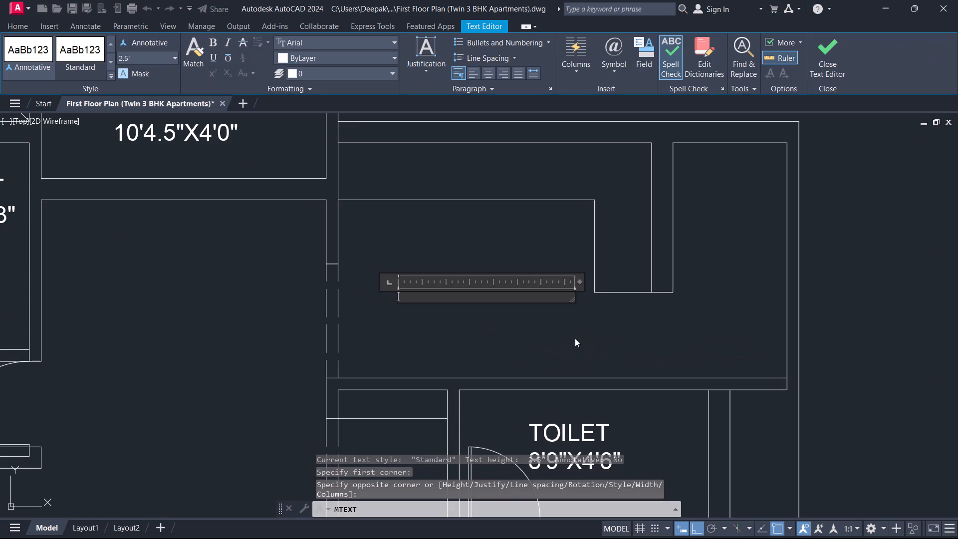
text(KI)
key(t)
text(CHEN)
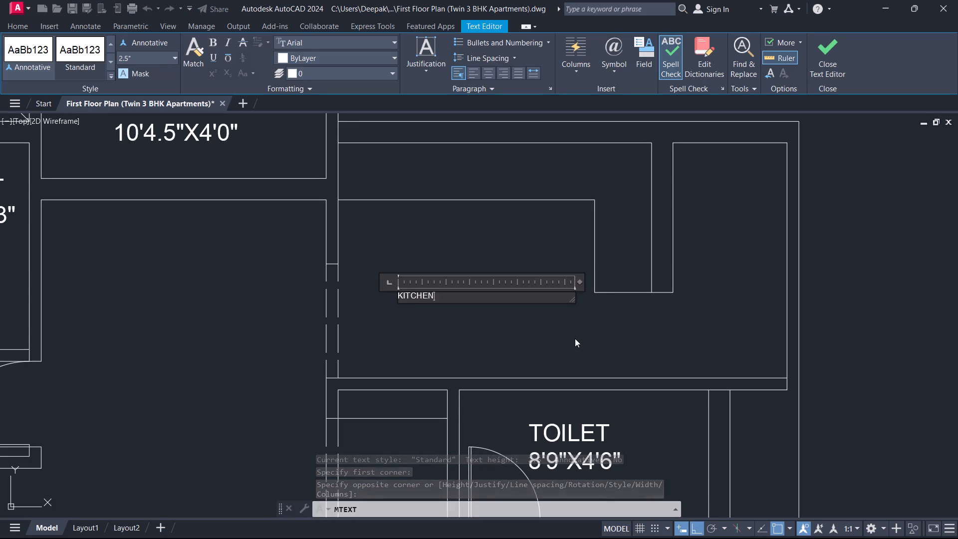
key(Return)
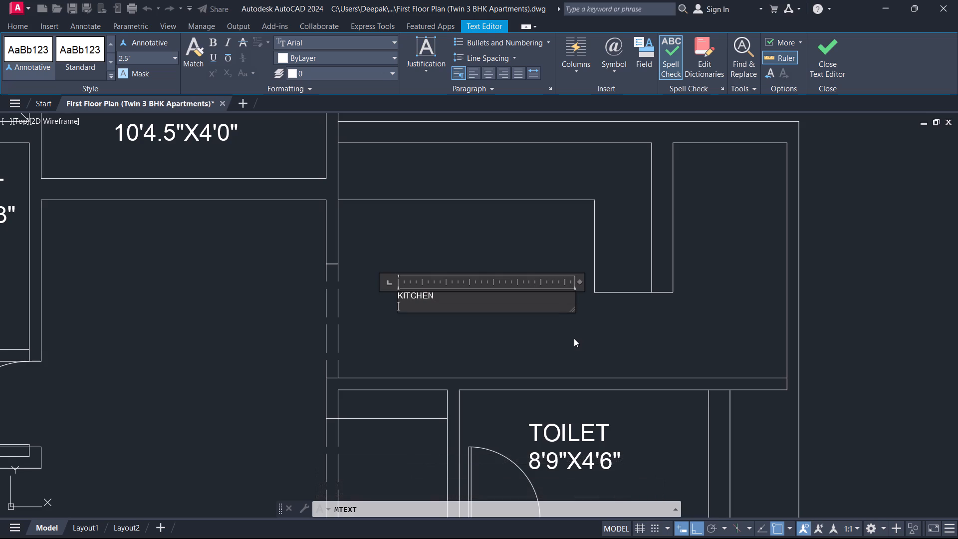
text(11'0"X)
key(8)
key(apostrophe)
key(3)
key(shift+quotedbl)
Set the height of the whole kitchen label to 7" and finish the text.
key(ctrl+a)
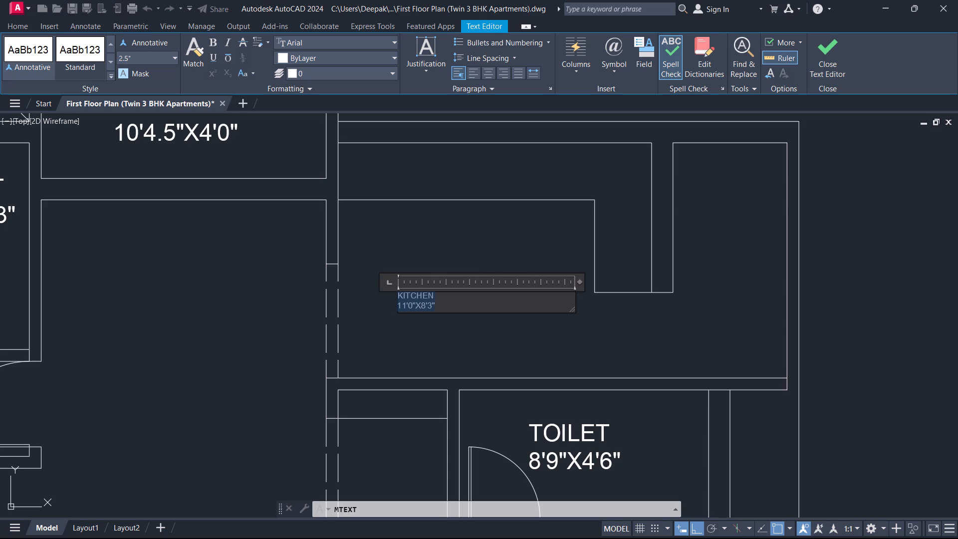
click(132, 56)
key(7)
key(Return)
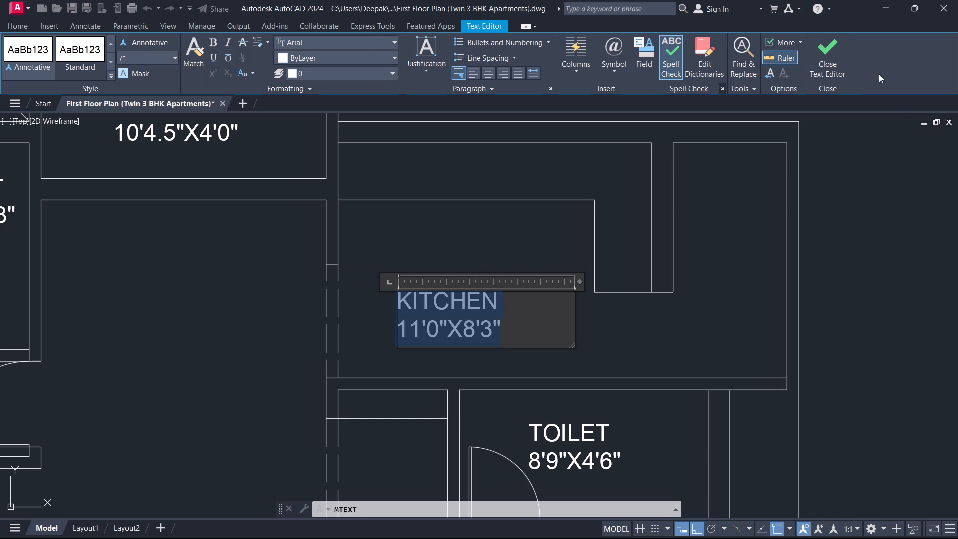
click(826, 55)
Move the kitchen label a little east, and about 1'-5" north, to sit centrally below the kitchen counter.
scroll(562, 287, down, 1)
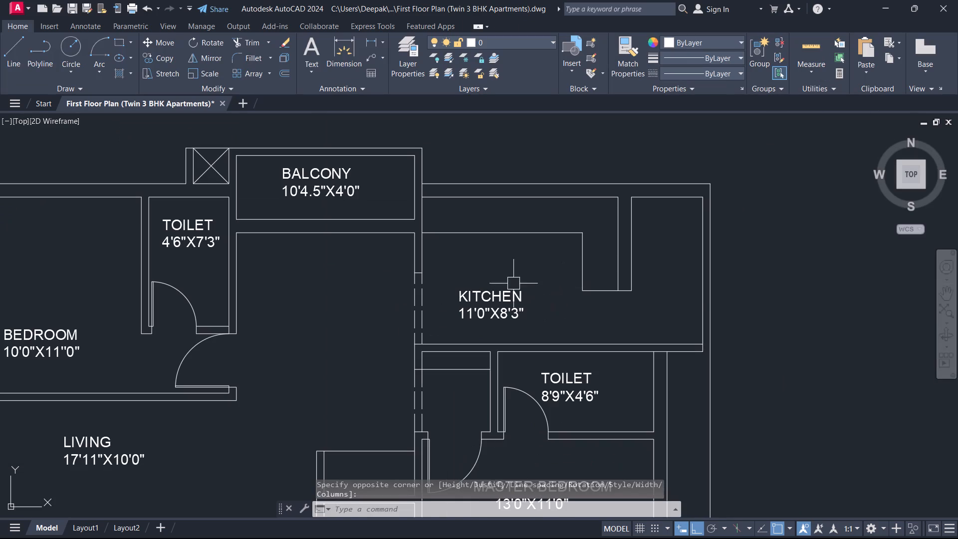
click(513, 283)
click(479, 306)
key(m)
key(space)
click(491, 291)
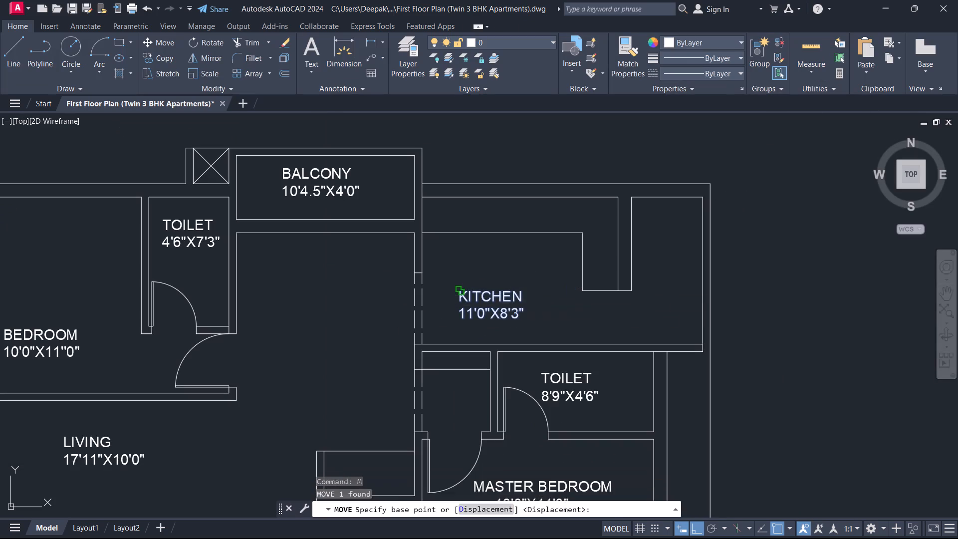
click(487, 272)
click(519, 313)
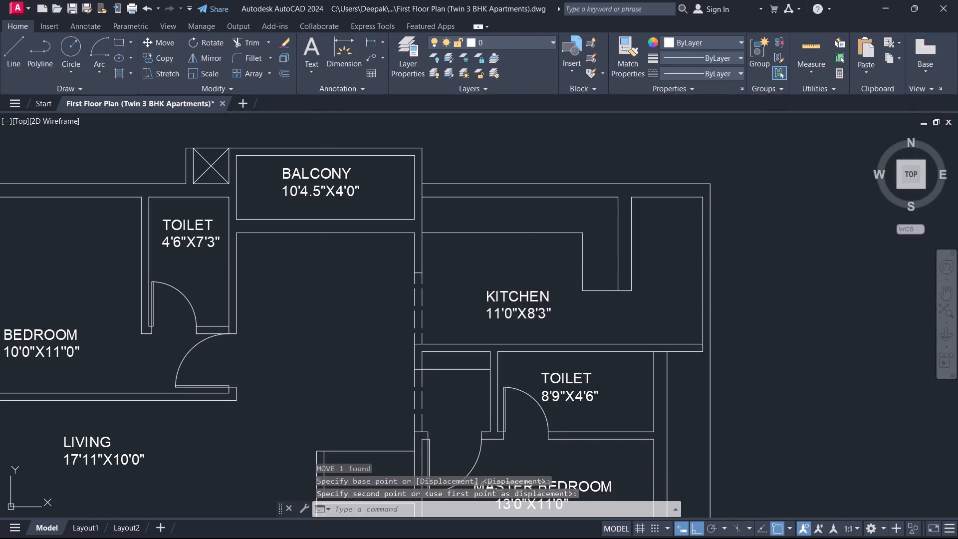
text(M)
key(space)
click(509, 285)
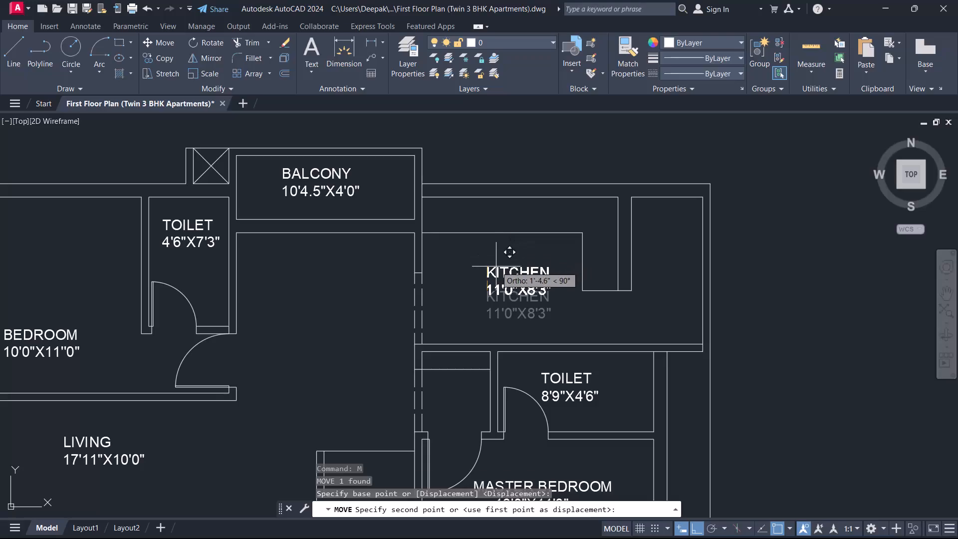
click(496, 267)
key(Escape)
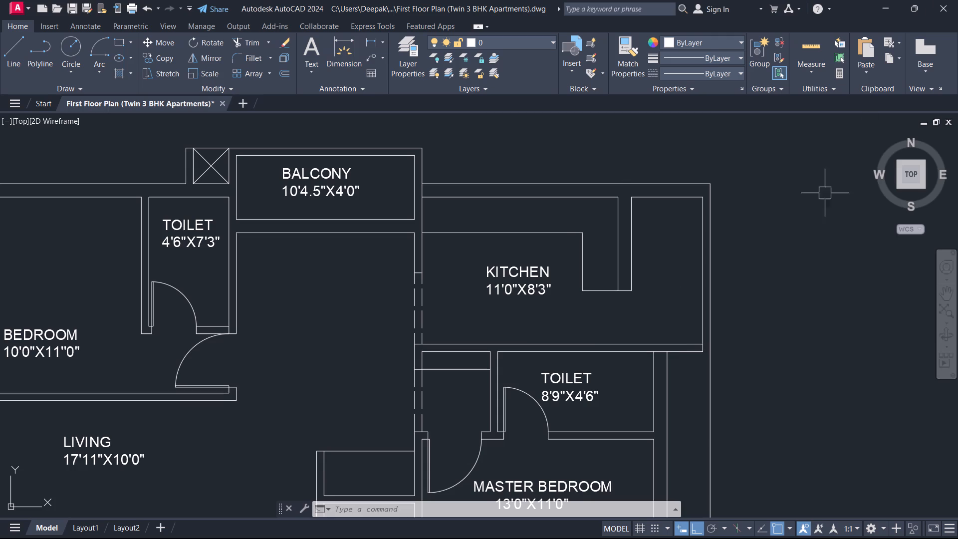
Examine the whole apartment plan, from the balcony down to the area south of the 10'0"X13'0" bedroom.
scroll(653, 213, down, 3)
scroll(594, 249, up, 1)
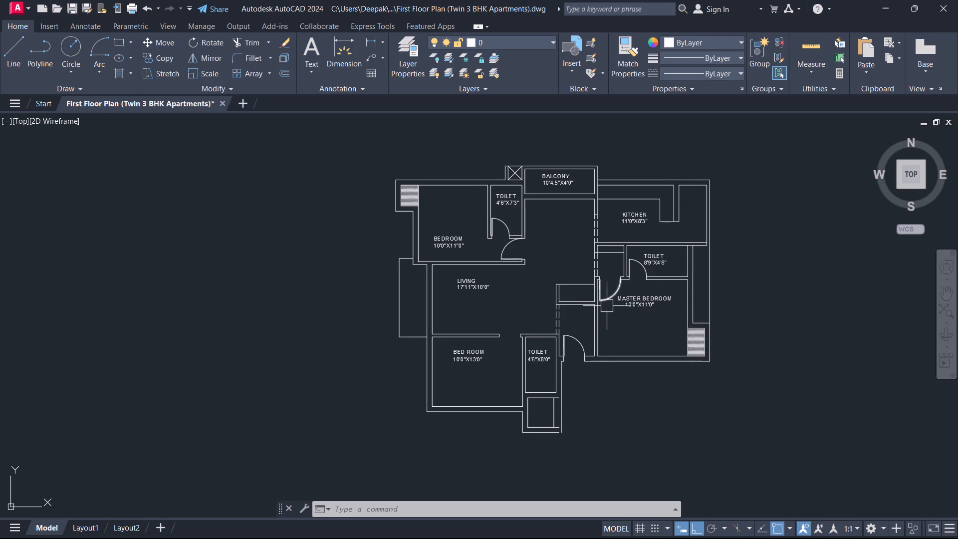
scroll(565, 300, up, 1)
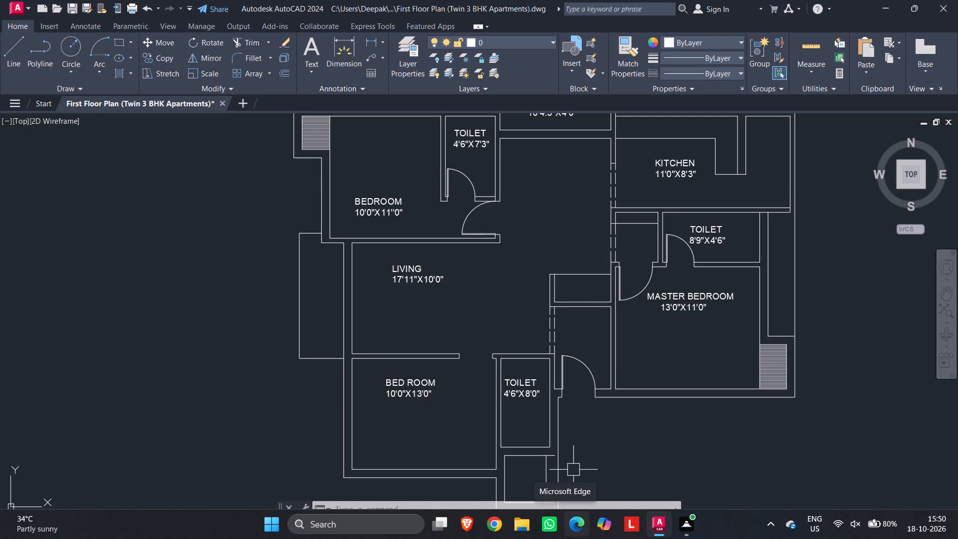
middle_drag(442, 277, 531, 394)
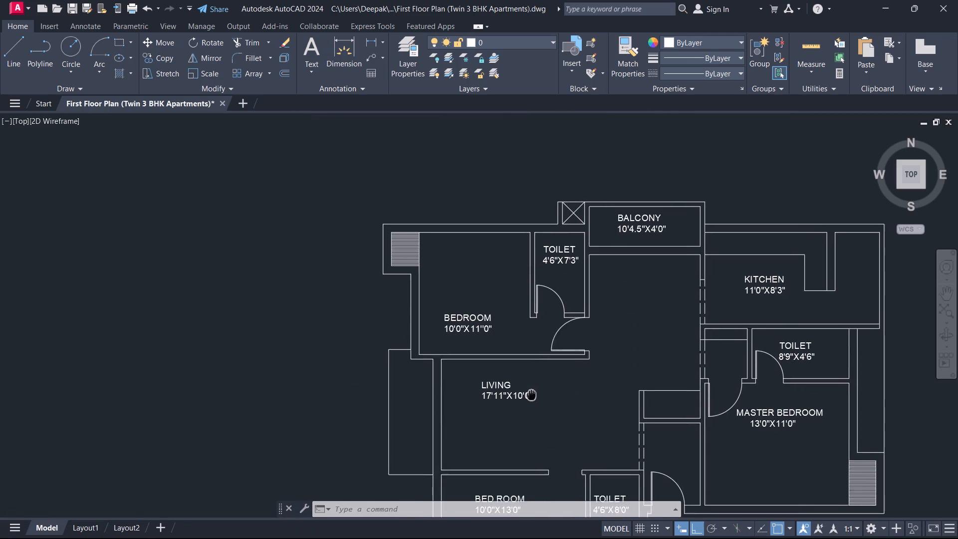
middle_drag(531, 394, 536, 403)
middle_drag(558, 444, 586, 252)
scroll(591, 389, down, 1)
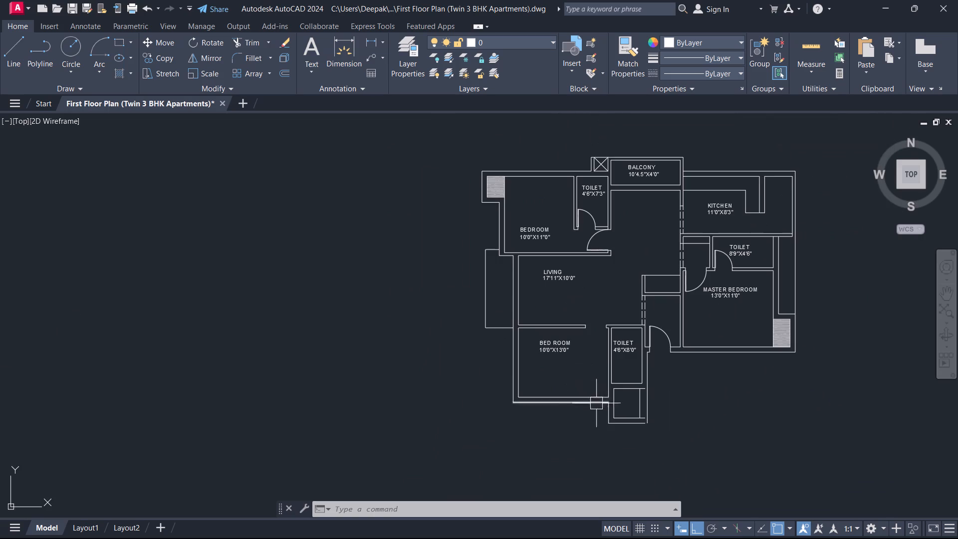
middle_drag(683, 390, 606, 289)
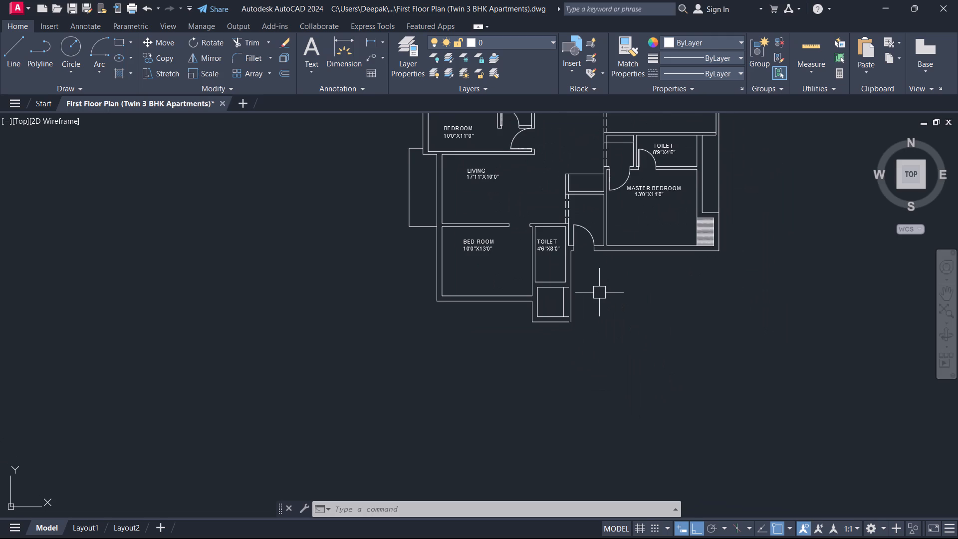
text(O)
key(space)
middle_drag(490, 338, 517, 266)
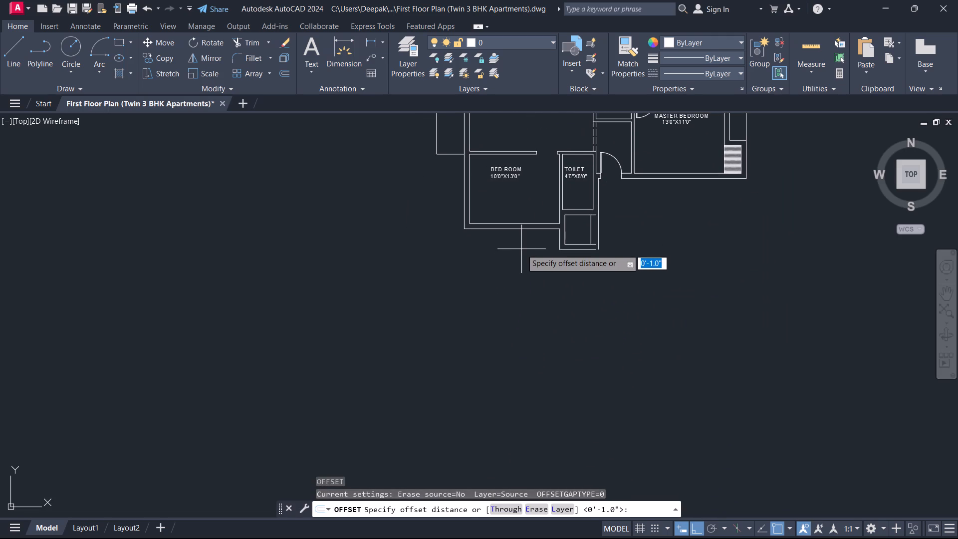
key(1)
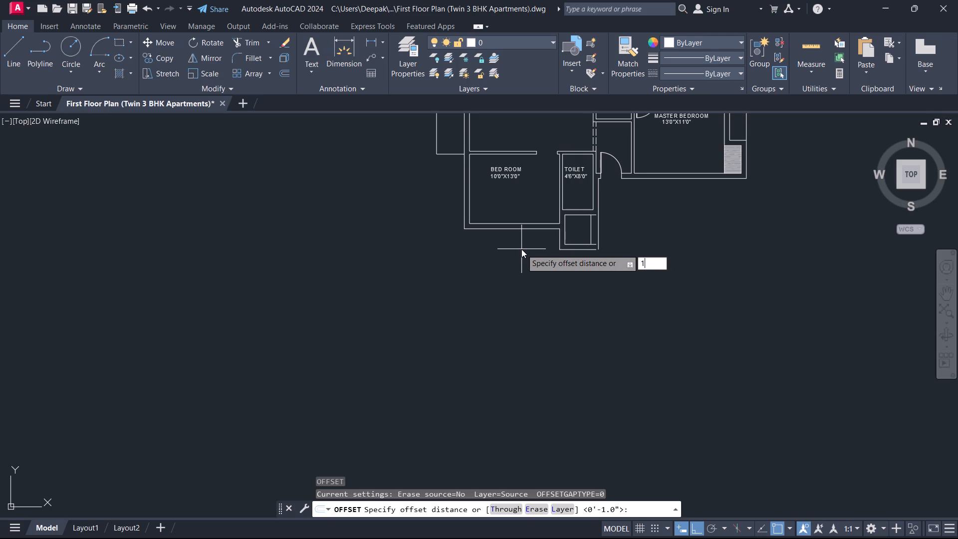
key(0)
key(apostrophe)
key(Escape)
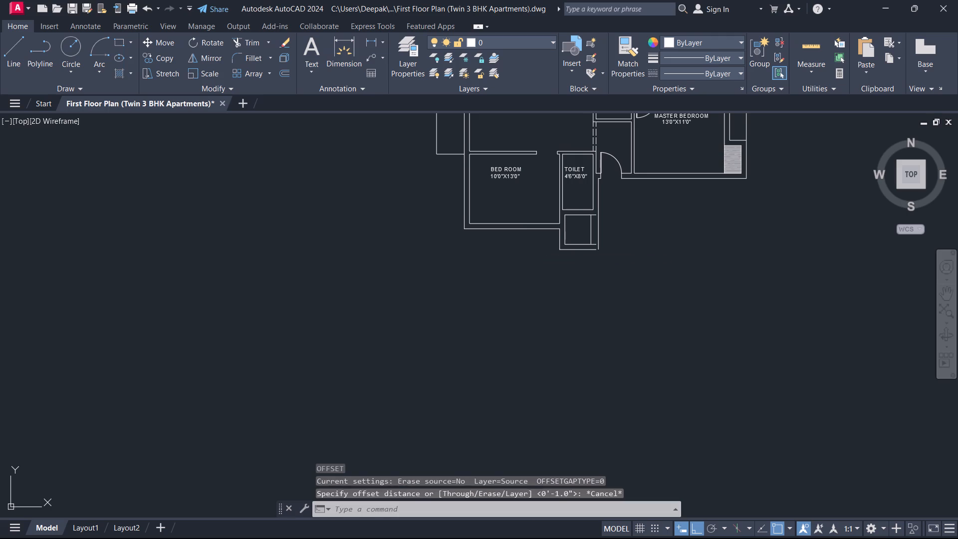
Offset the outer south wall line of the 10'0"X13'0" bedroom 10' to the south.
text(O 10)
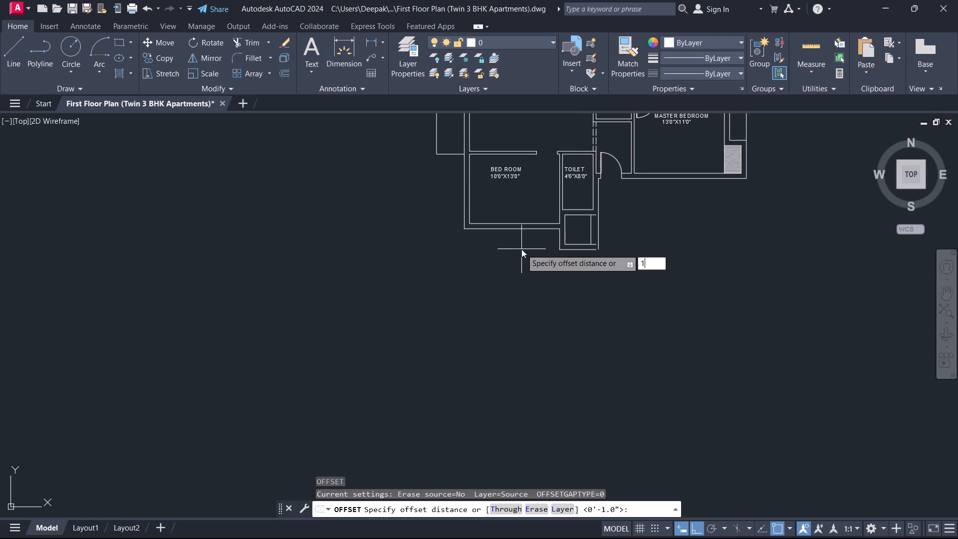
key(apostrophe)
key(Return)
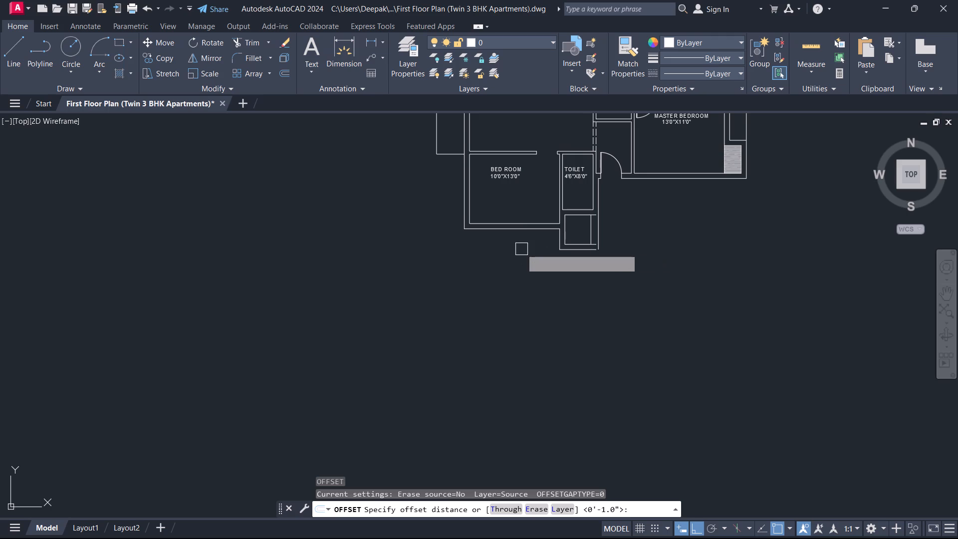
scroll(538, 215, up, 1)
click(525, 241)
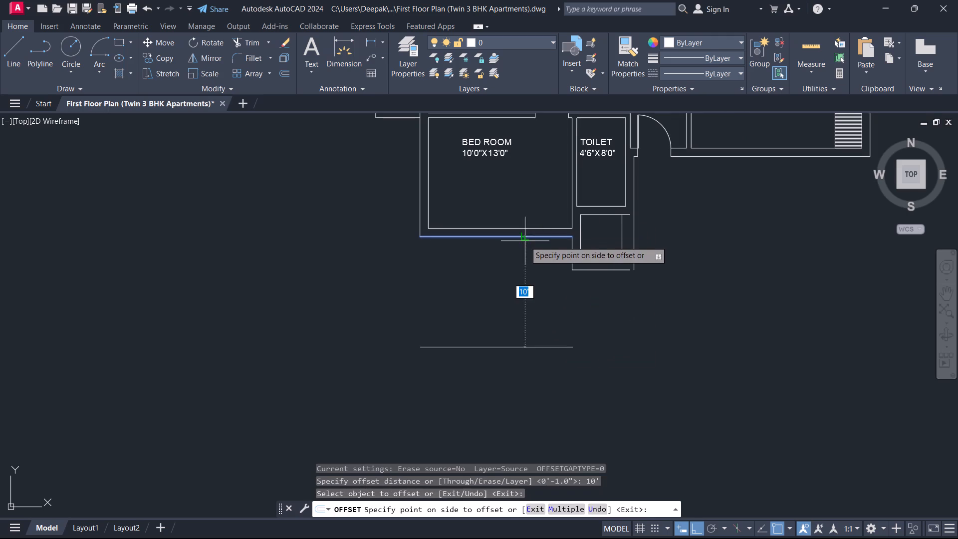
click(507, 287)
key(Escape)
middle_drag(499, 312, 453, 233)
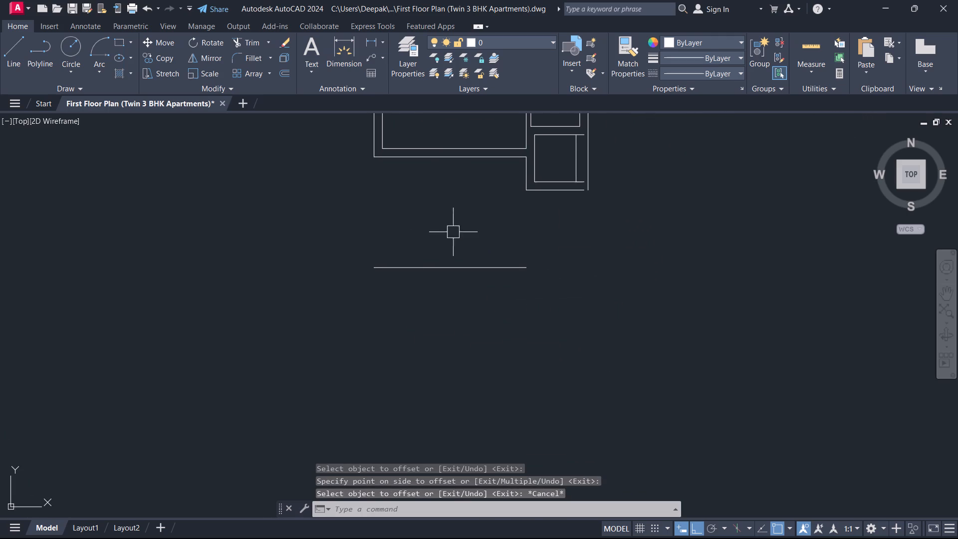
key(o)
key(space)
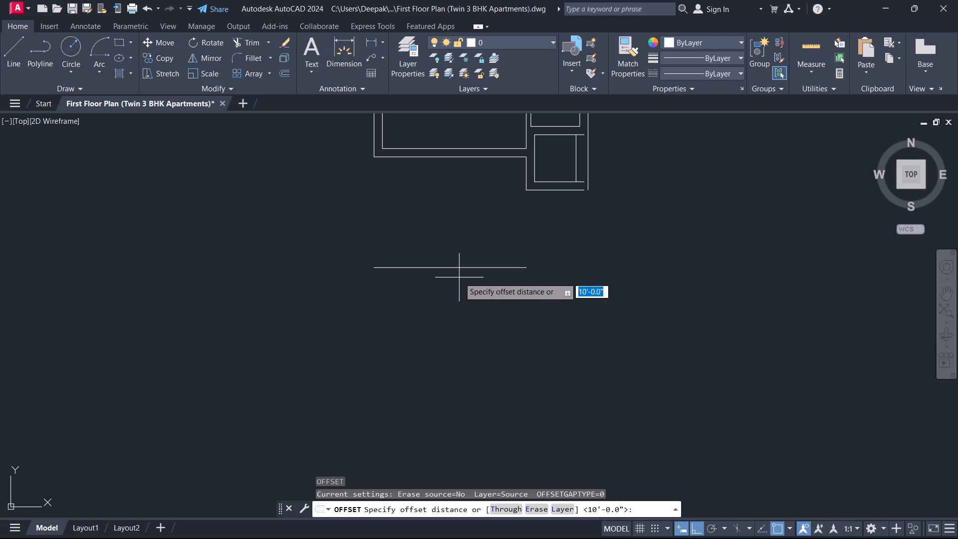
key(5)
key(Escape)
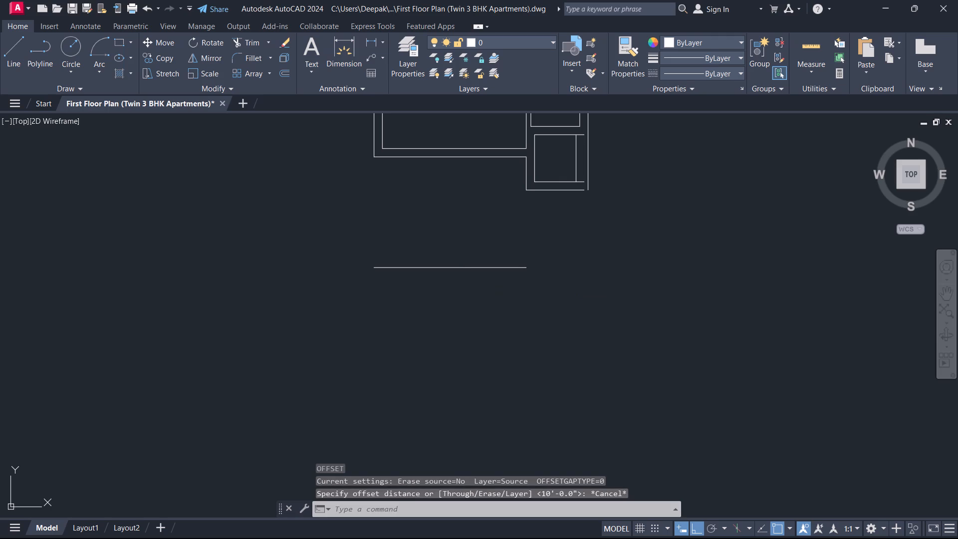
Offset the line 10' south of the 10'0"X13'0" bedroom by 5" further south to form a wall.
key(o)
key(space)
text(5)
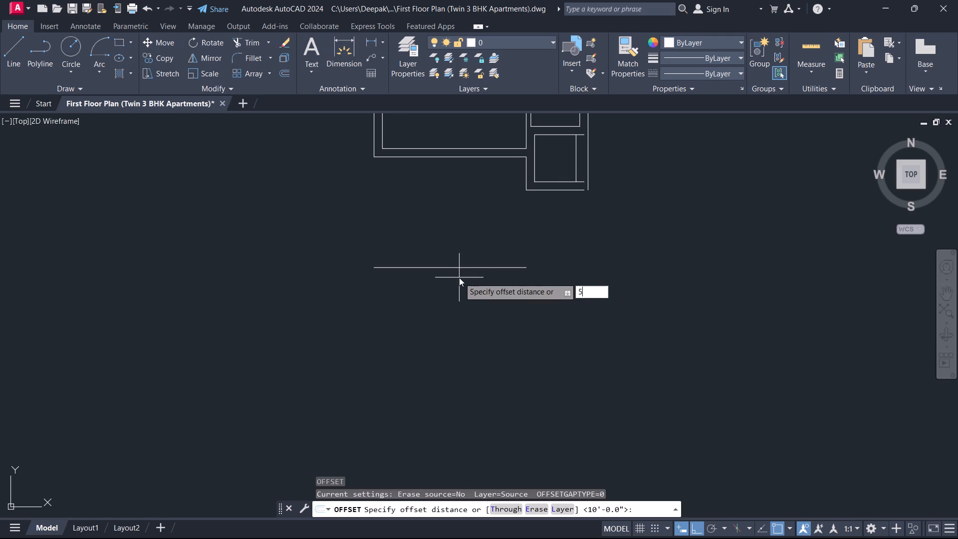
key(Return)
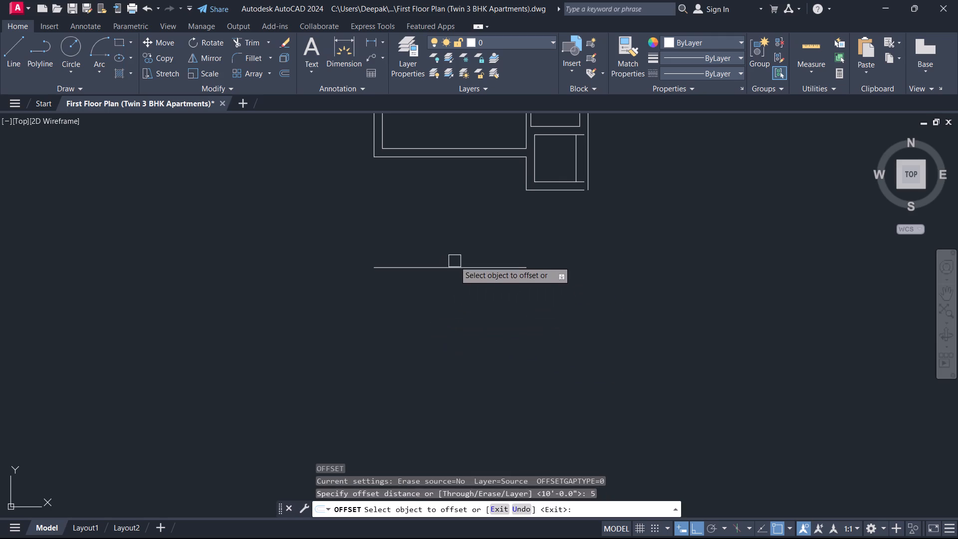
click(454, 268)
click(448, 297)
key(Escape)
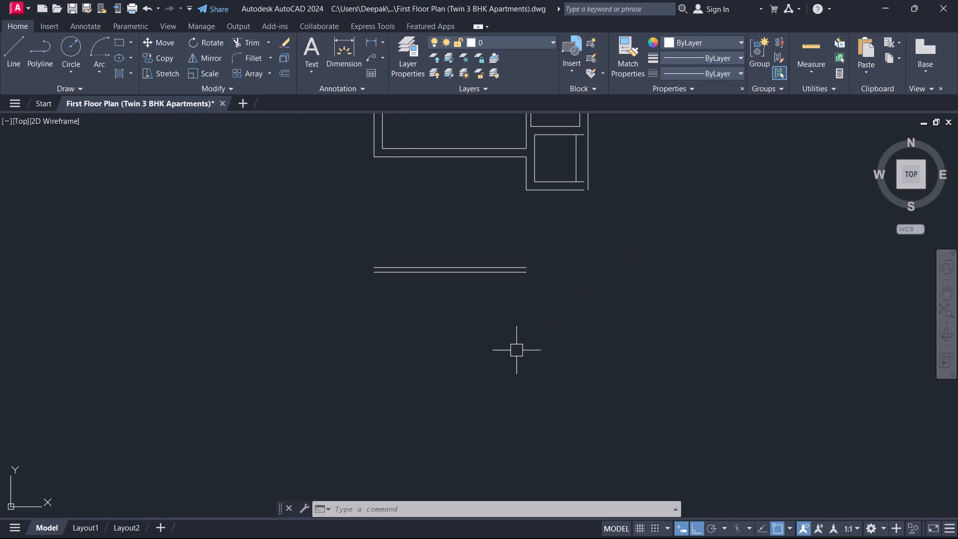
Extend the bedroom's west wall lines south, the inner one to the new wall's upper line and the outer one to its lower line.
scroll(510, 350, down, 1)
middle_drag(510, 350, 495, 411)
scroll(495, 411, down, 2)
scroll(506, 357, up, 1)
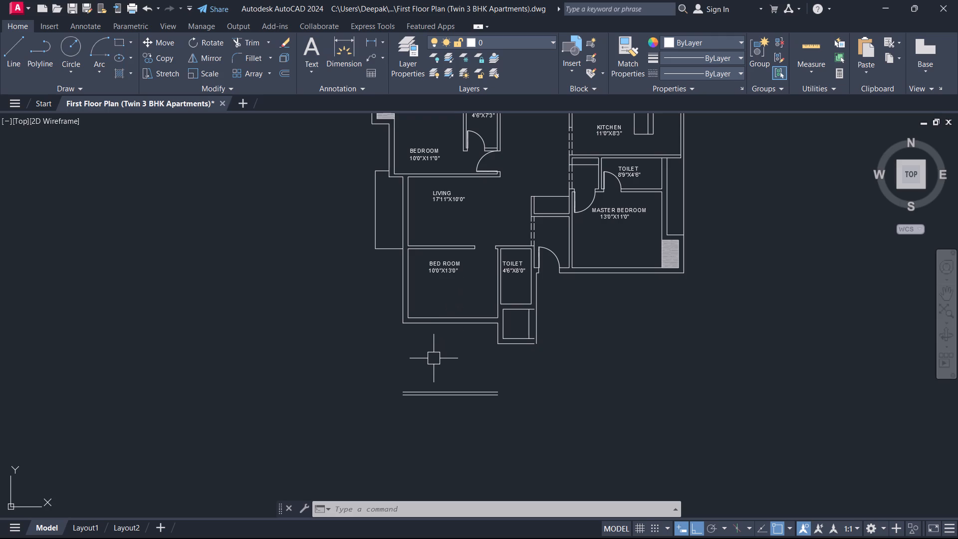
scroll(449, 348, up, 1)
middle_click(450, 340)
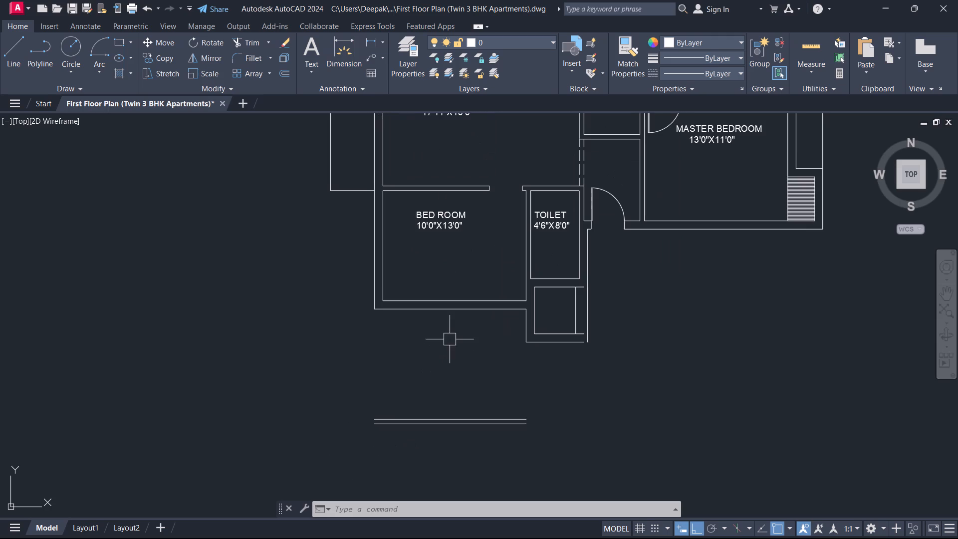
text(EX)
key(space)
click(393, 263)
click(379, 268)
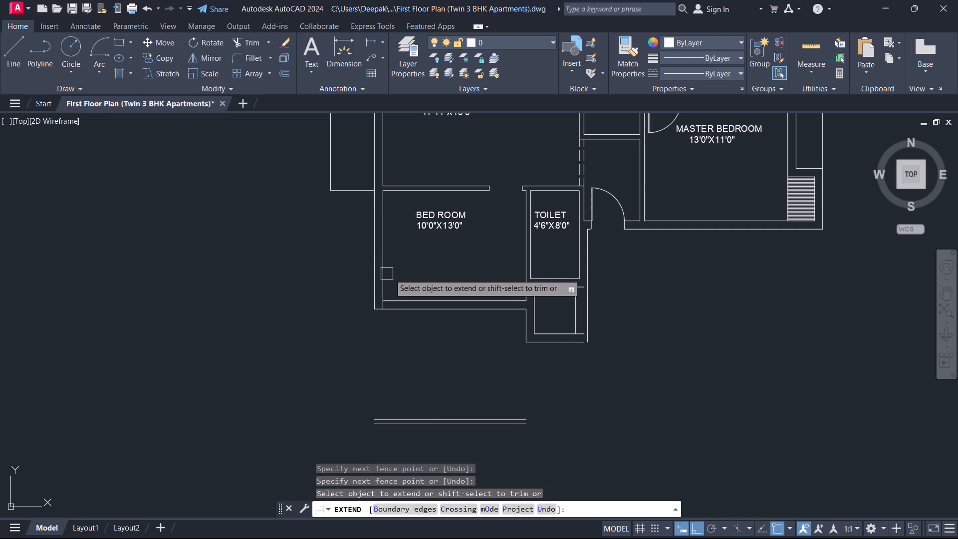
click(418, 266)
click(309, 269)
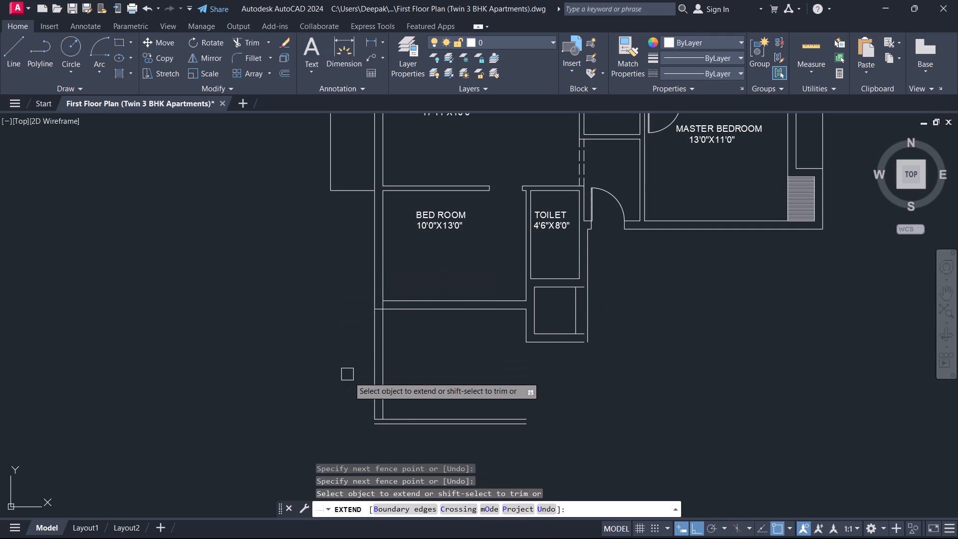
click(374, 384)
key(Escape)
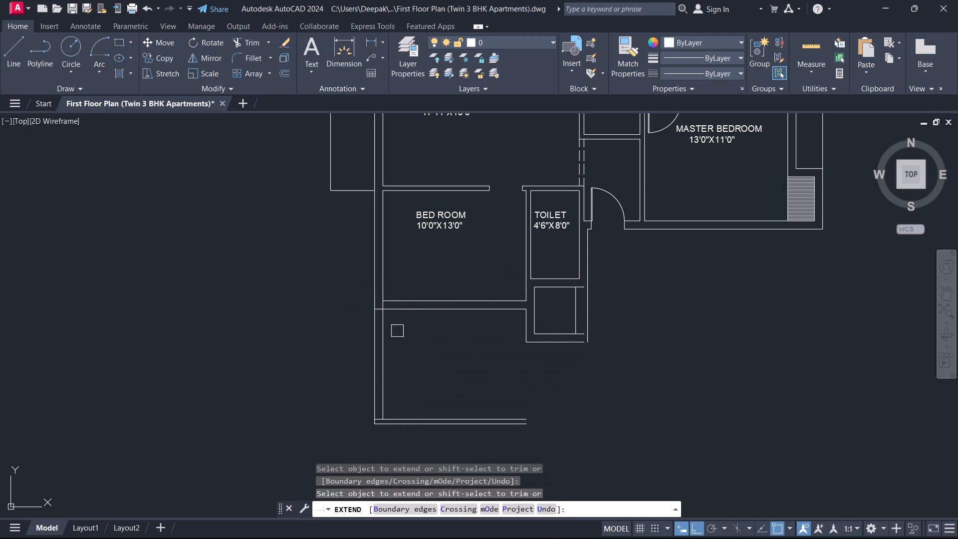
key(Escape)
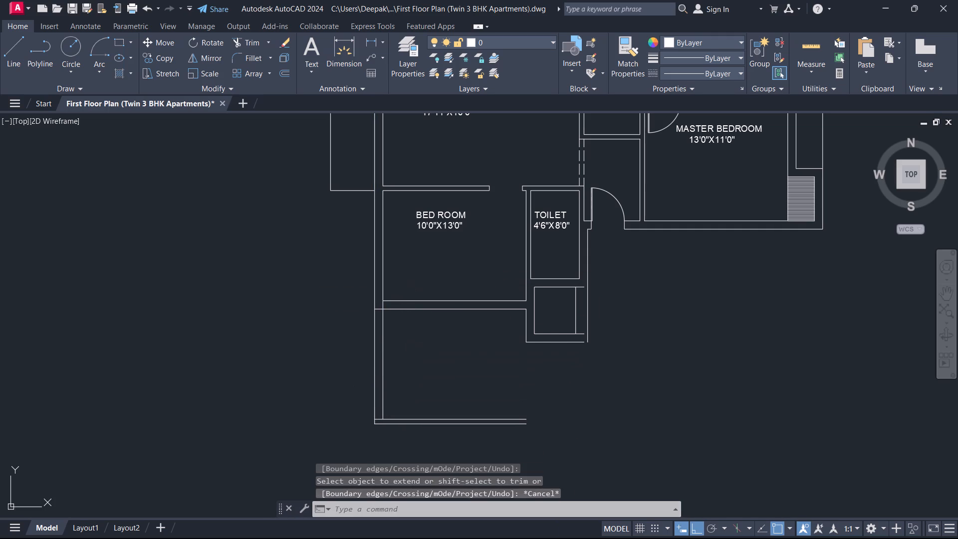
Trim the leftover line segments where the bedroom's south wall meets the extended west wall, opening the wall junction.
text(TR)
key(space)
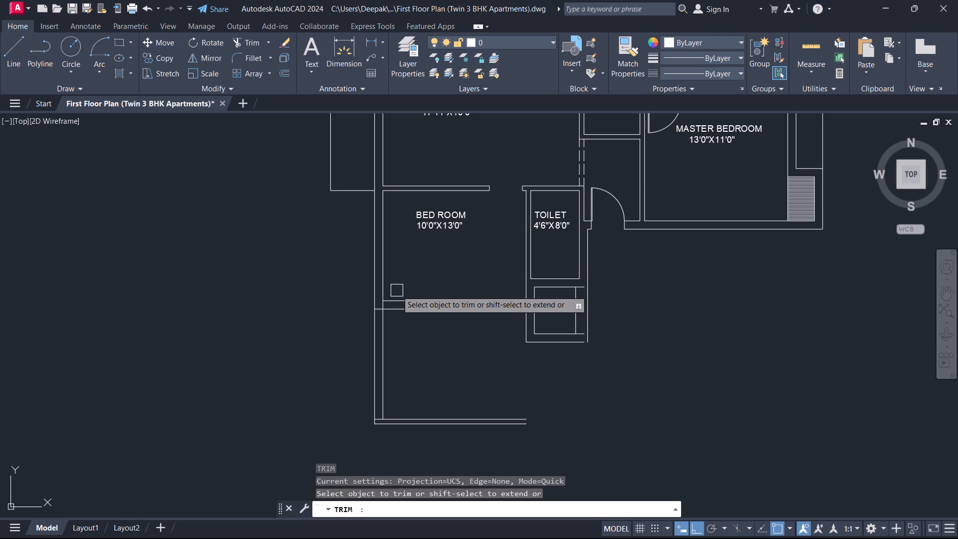
scroll(397, 290, up, 3)
drag(353, 352, 338, 354)
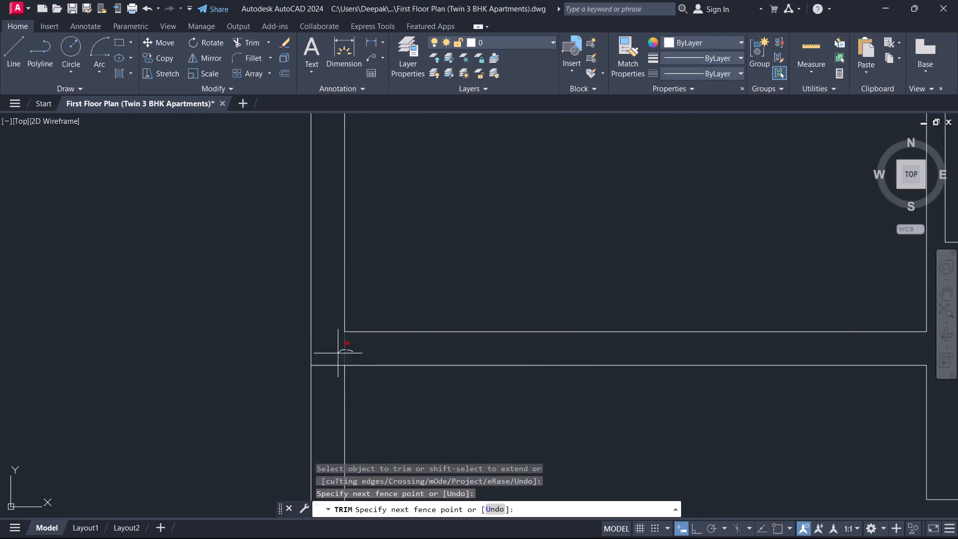
drag(338, 354, 331, 377)
key(Escape)
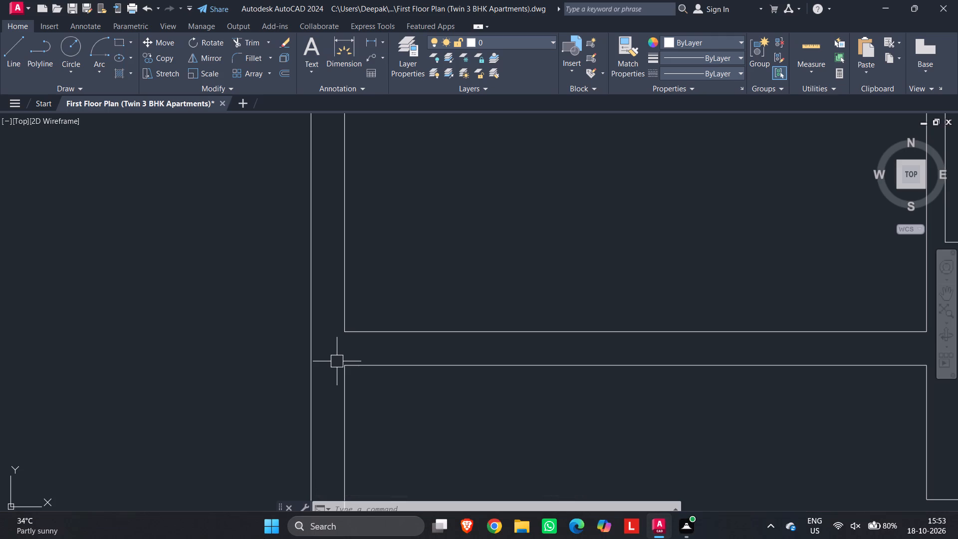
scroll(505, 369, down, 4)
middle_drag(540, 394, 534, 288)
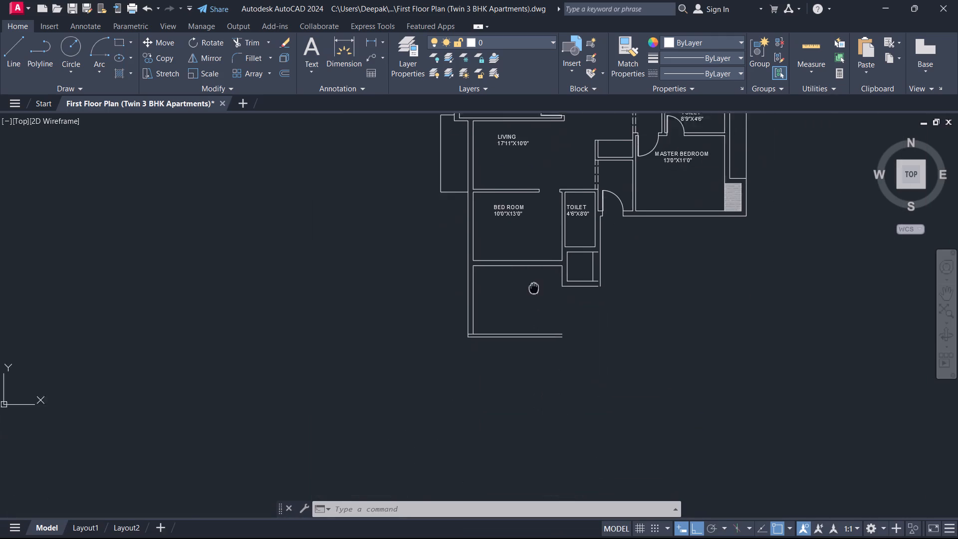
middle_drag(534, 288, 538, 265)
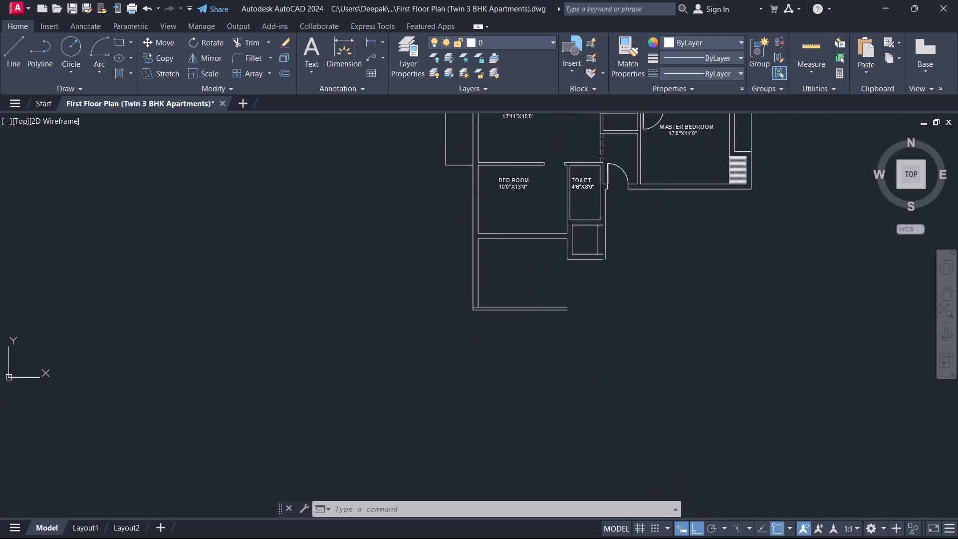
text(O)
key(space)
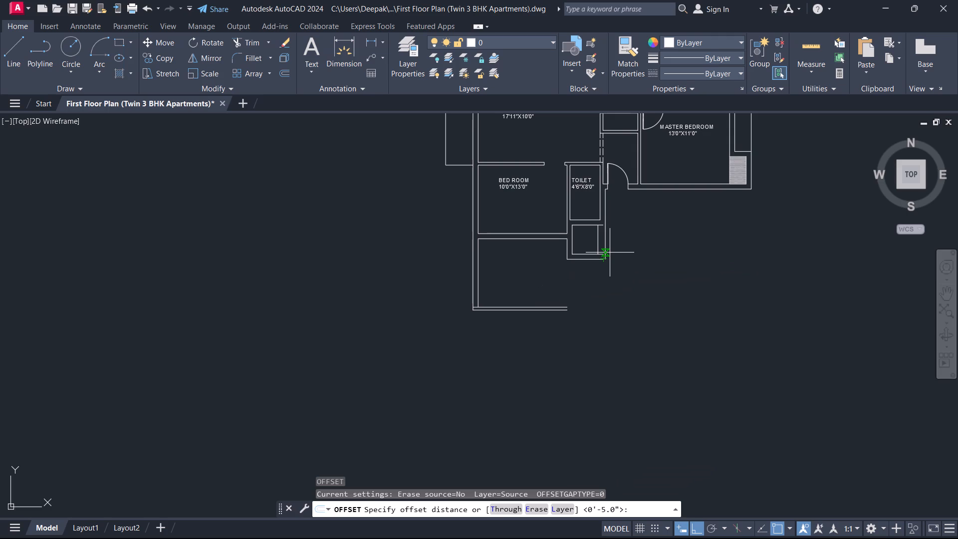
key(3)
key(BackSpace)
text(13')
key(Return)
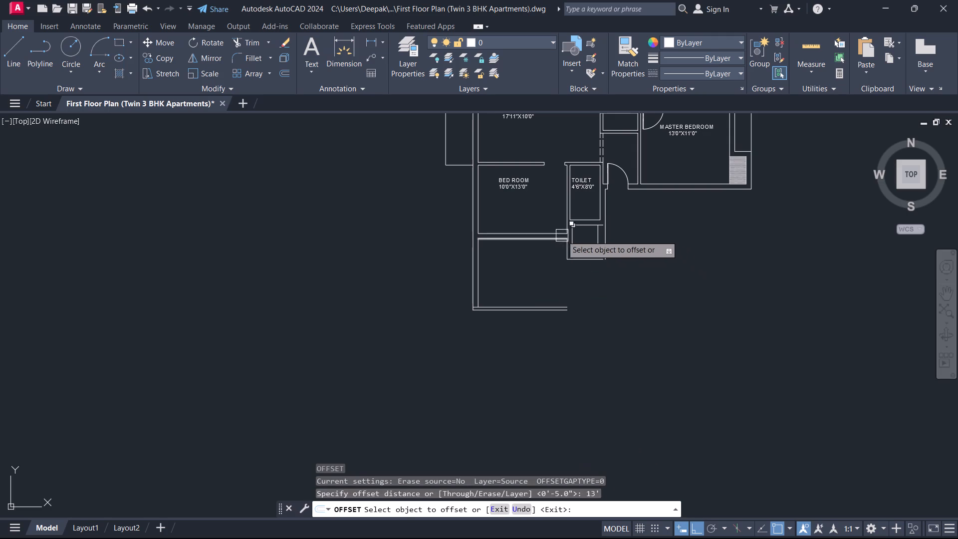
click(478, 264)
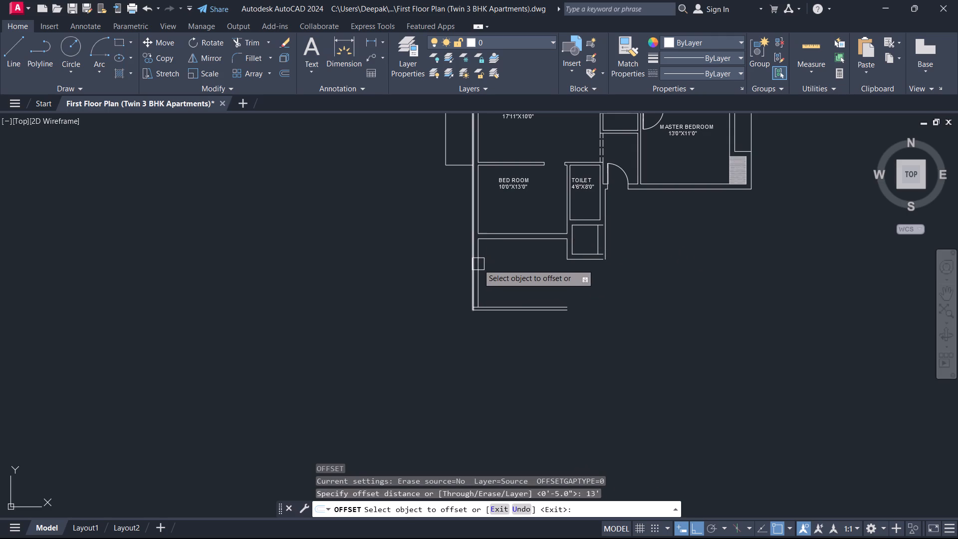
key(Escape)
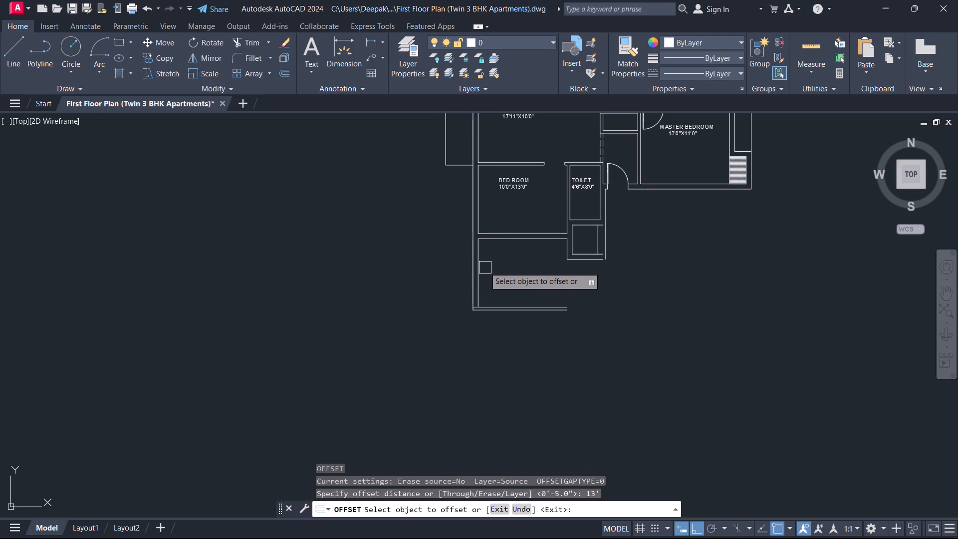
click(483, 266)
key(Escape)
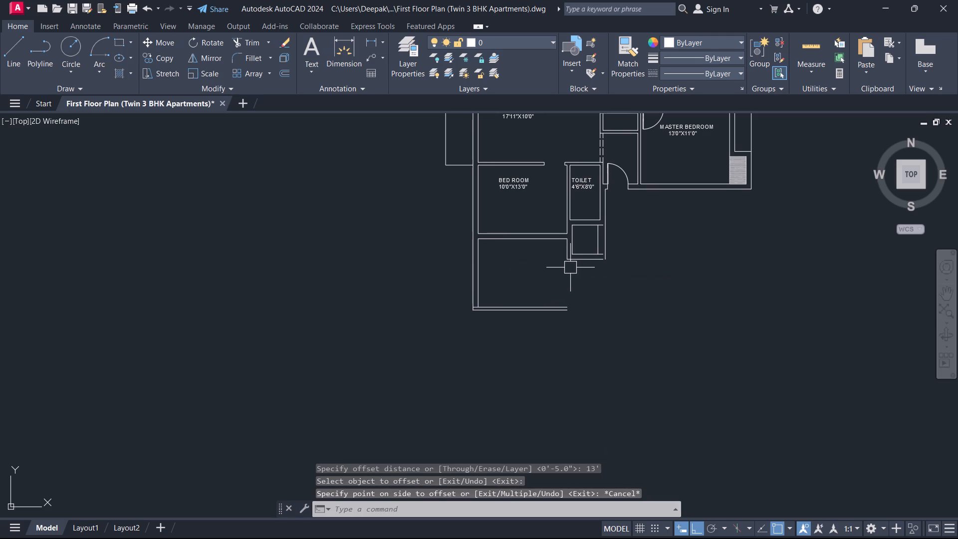
Draw a vertical line from the southwest corner of the small space below the toilet southward past the new south wall.
text(L)
key(space)
click(565, 262)
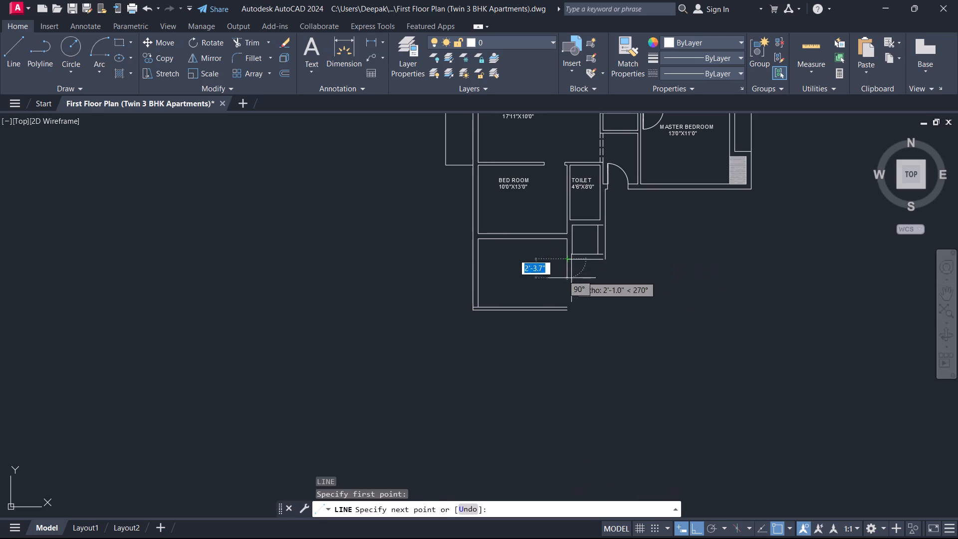
click(575, 331)
key(Escape)
Trim the part of the new vertical line that projects south of the outer south wall line.
scroll(555, 359, up, 1)
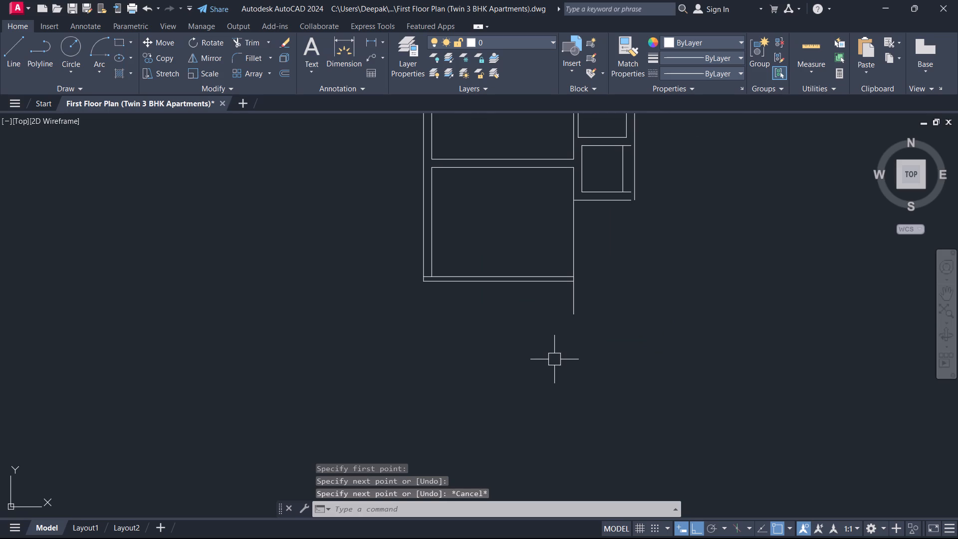
text(TR)
key(space)
click(556, 302)
click(683, 283)
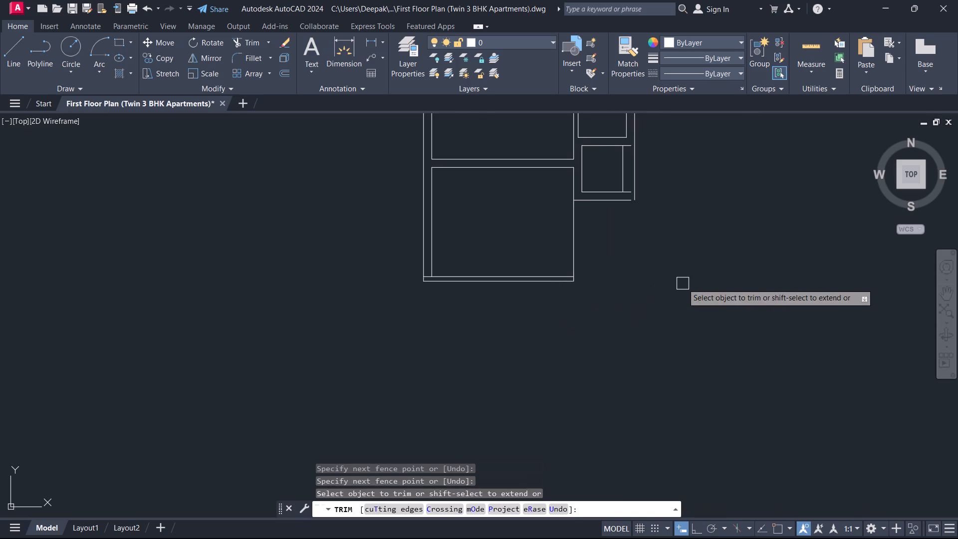
key(Escape)
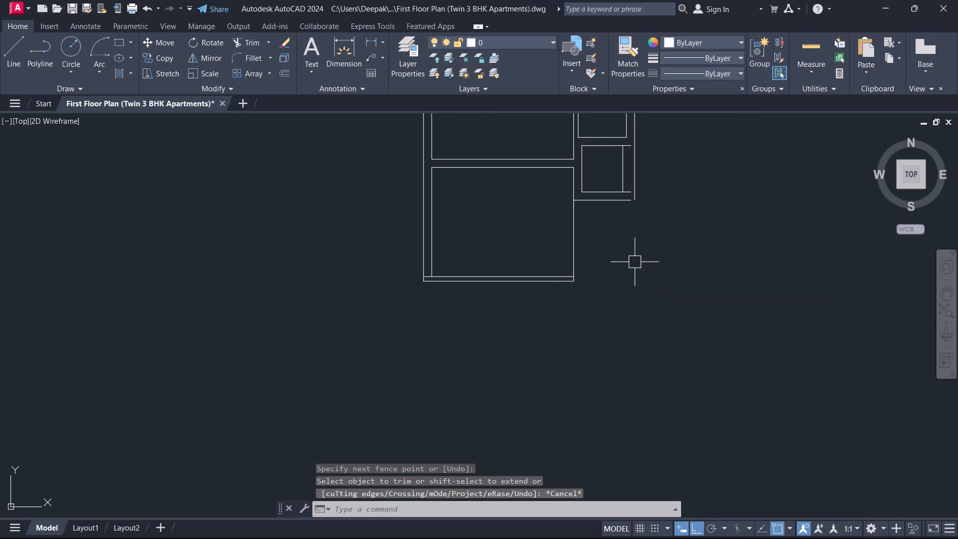
Offset the new room's vertical east line 5" to the east to form the east wall.
key(o)
key(space)
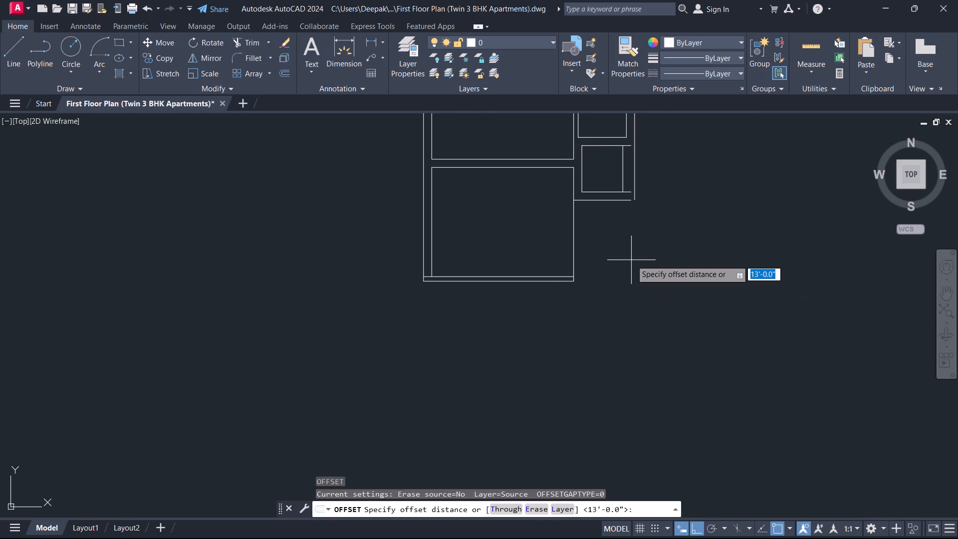
key(5)
key(Return)
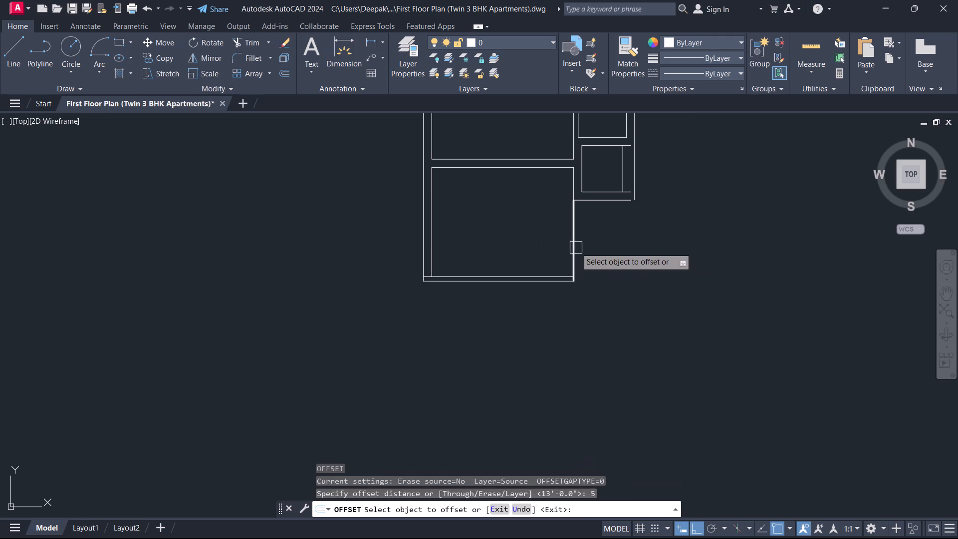
click(575, 247)
click(601, 245)
key(Escape)
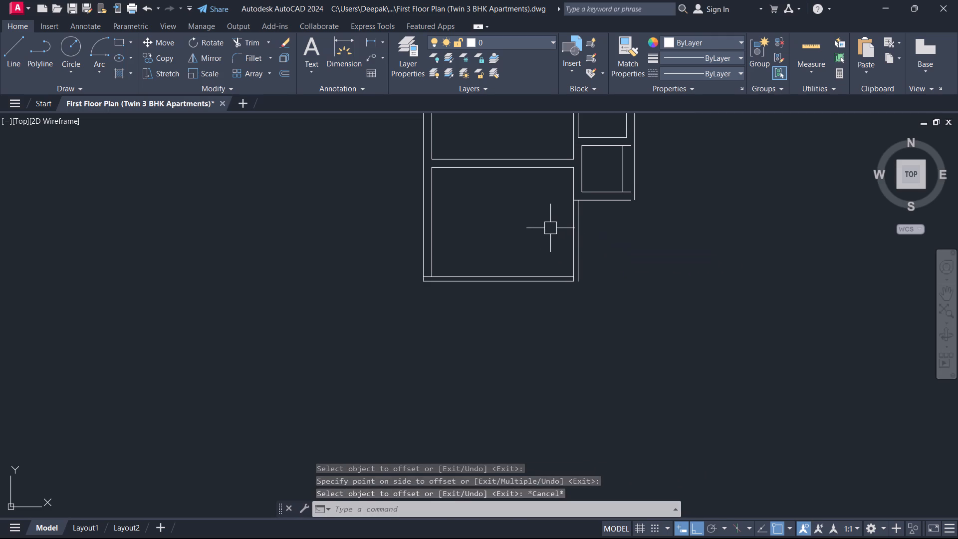
Trim the short horizontal segment between the two east wall lines at the new wall's north end.
text(TR)
key(space)
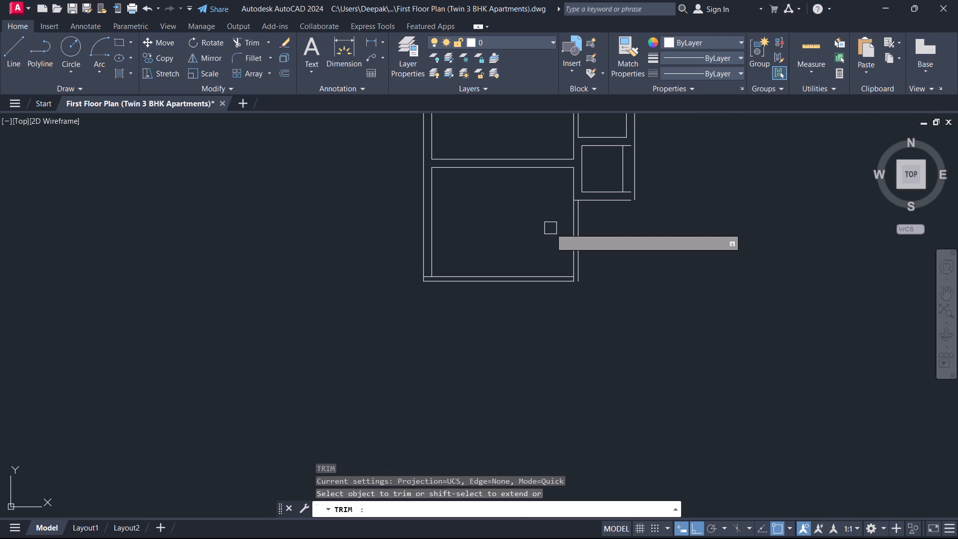
scroll(550, 228, up, 4)
middle_drag(647, 156, 524, 366)
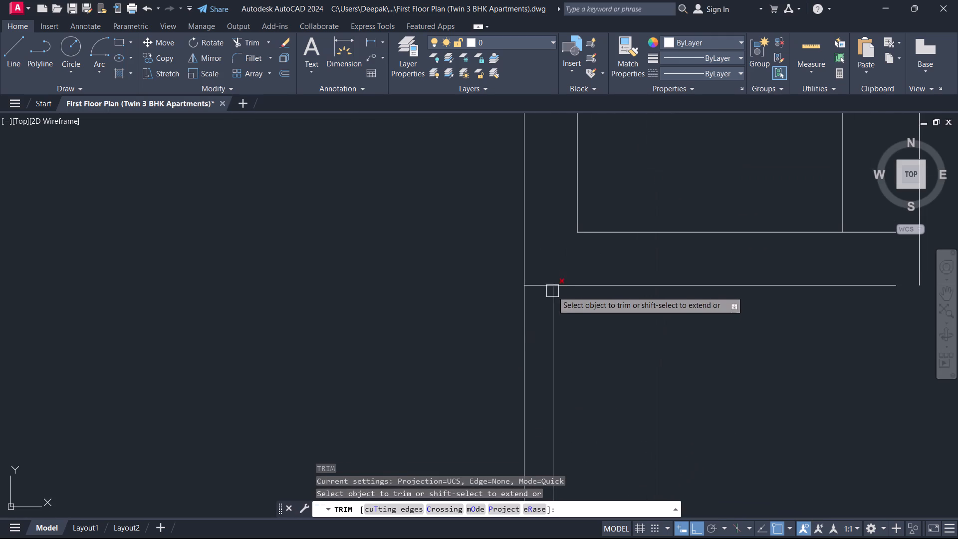
click(543, 277)
click(540, 303)
key(Escape)
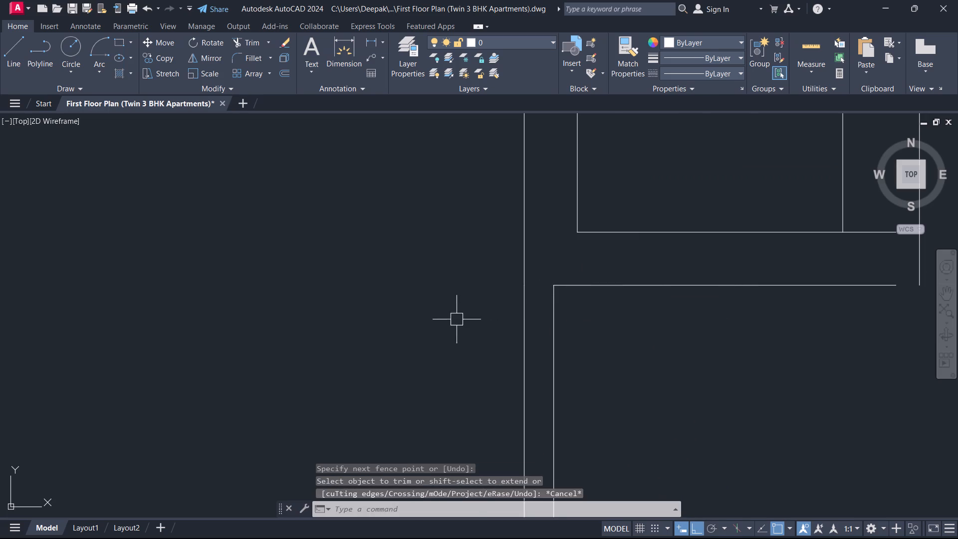
Fillet the new room's outer south and outer east wall lines with zero radius to close the southeast corner.
scroll(454, 322, down, 3)
middle_drag(441, 341, 521, 242)
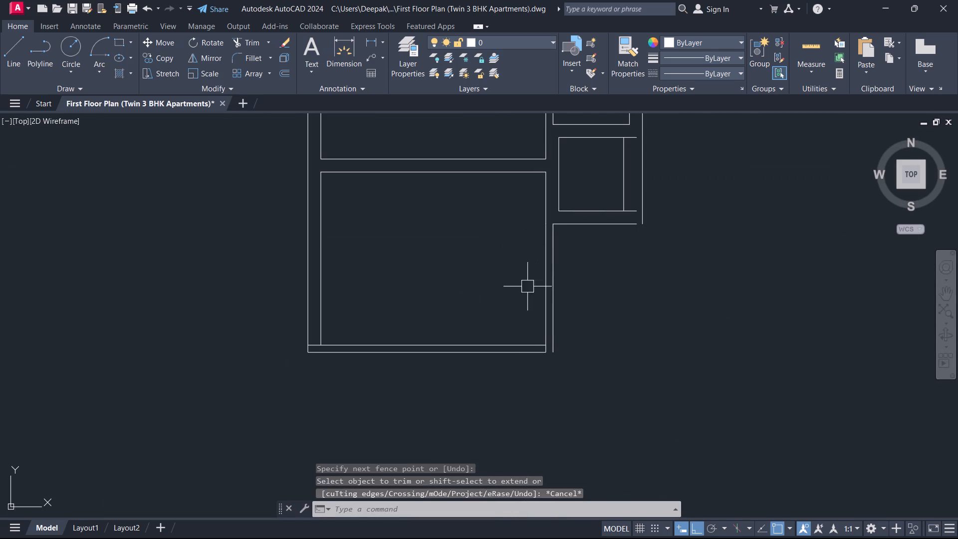
middle_drag(495, 303, 528, 218)
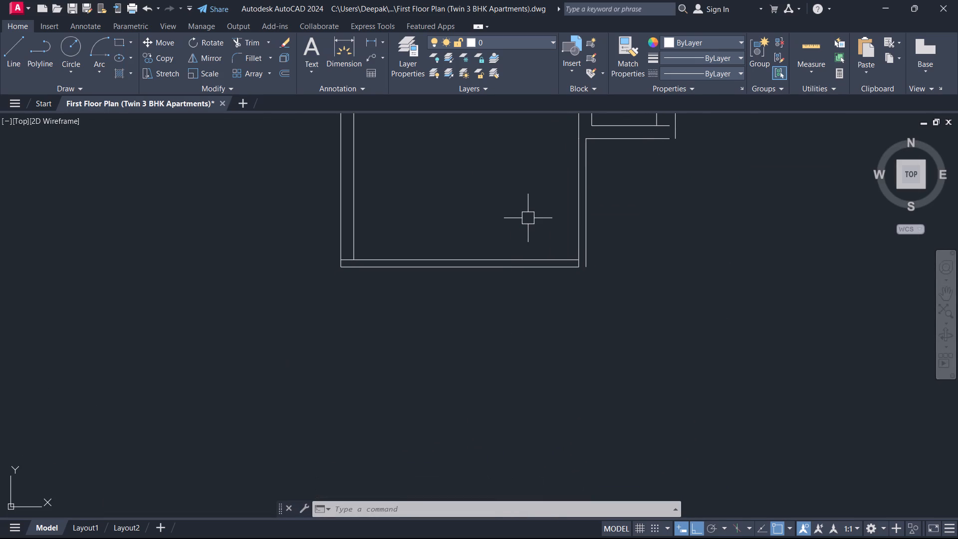
text(F)
key(space)
scroll(525, 269, up, 1)
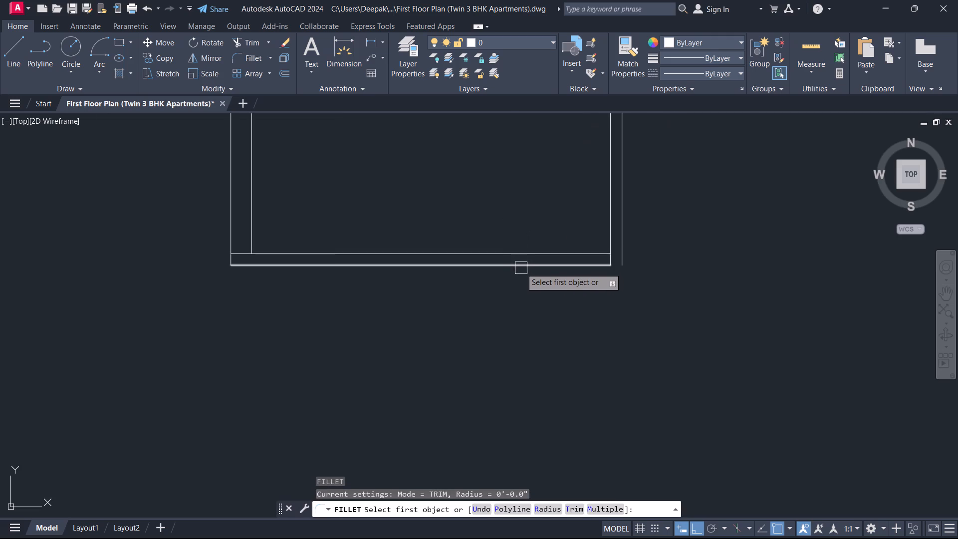
scroll(521, 268, up, 3)
click(554, 260)
click(609, 264)
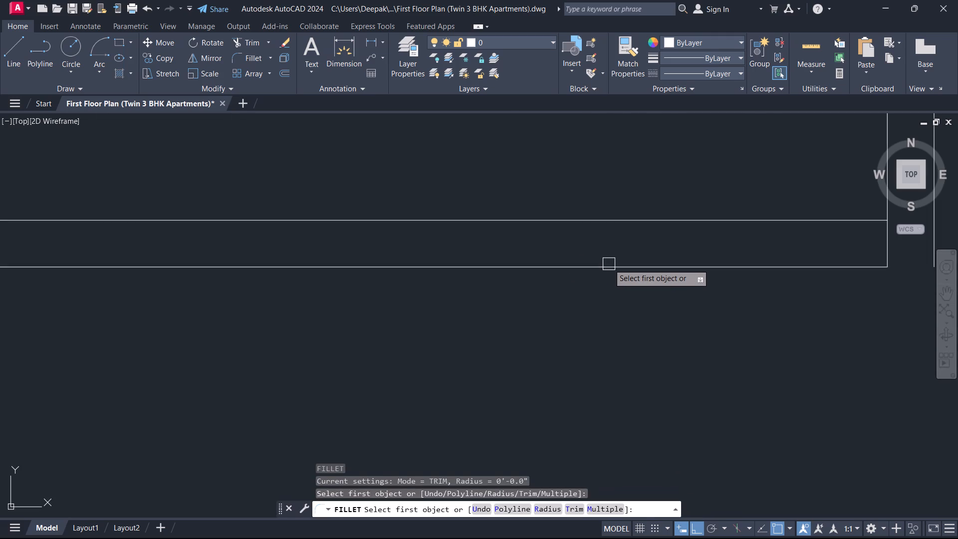
scroll(682, 247, up, 1)
scroll(682, 247, down, 2)
middle_drag(683, 247, 406, 355)
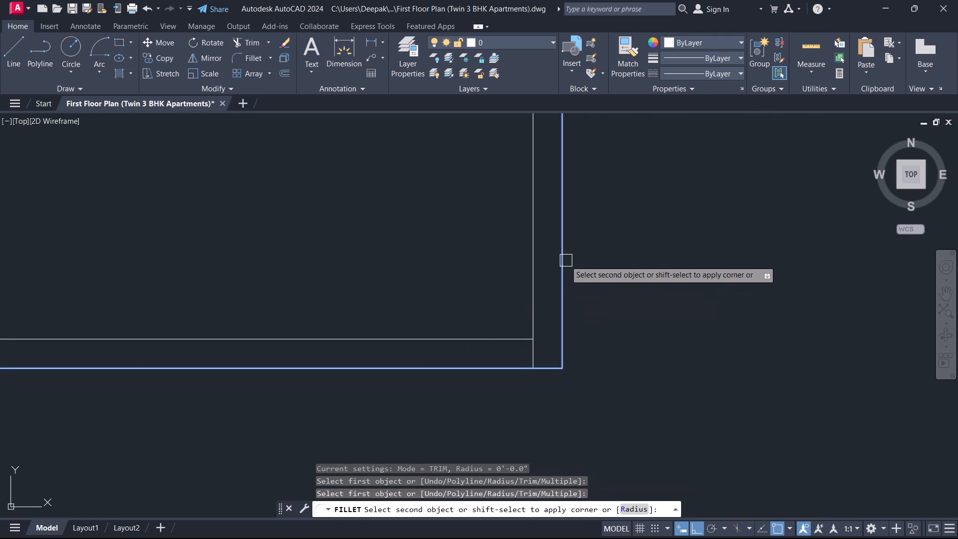
click(559, 258)
key(Escape)
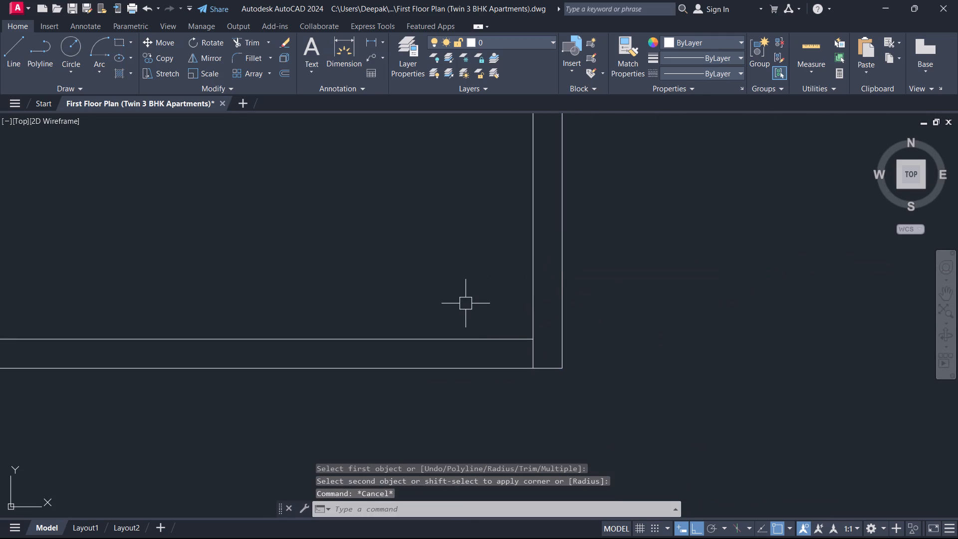
Extend the new room's inner south wall line east to meet the outer east wall line.
scroll(466, 303, down, 2)
middle_drag(434, 298, 456, 291)
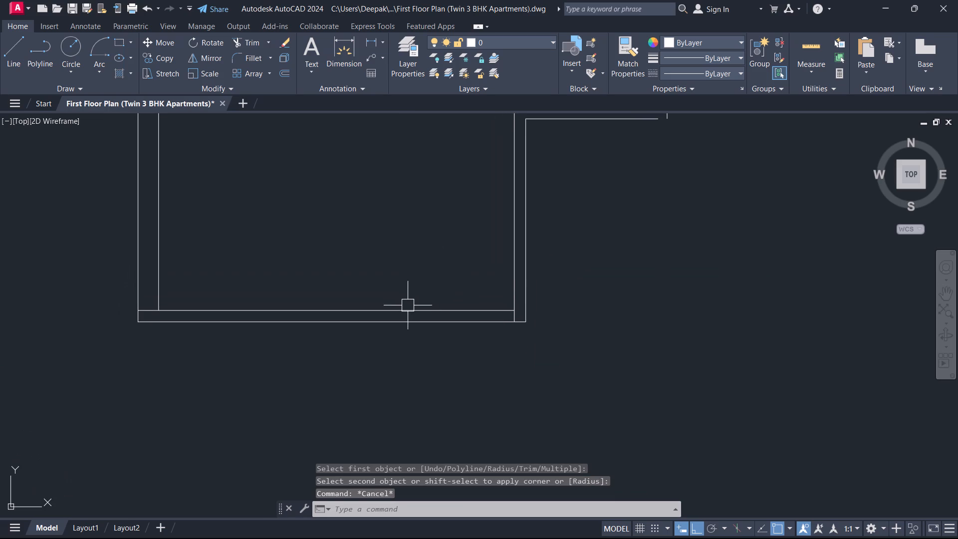
text(EX)
key(space)
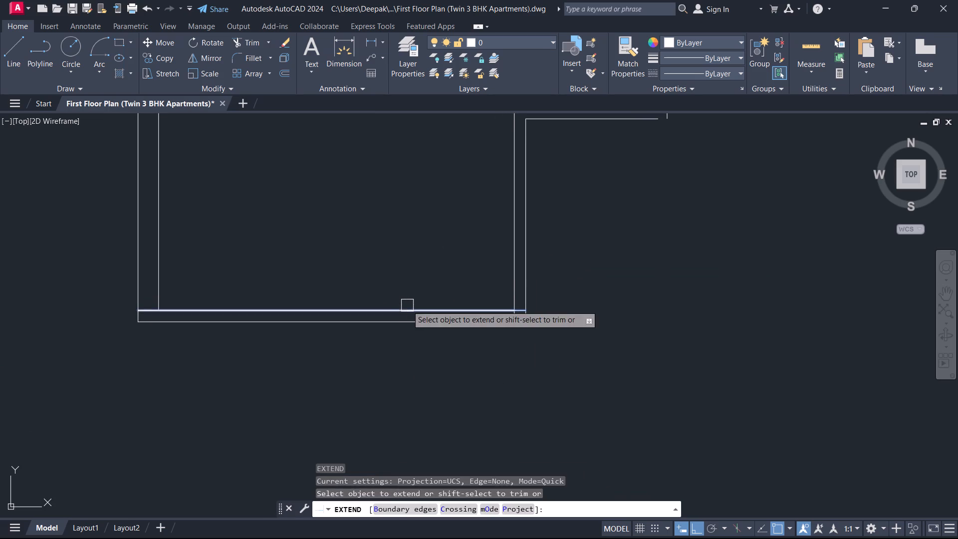
click(454, 307)
key(Escape)
Offset the new room's outer south wall line 10' to the south to lay out a second room.
scroll(437, 250, down, 2)
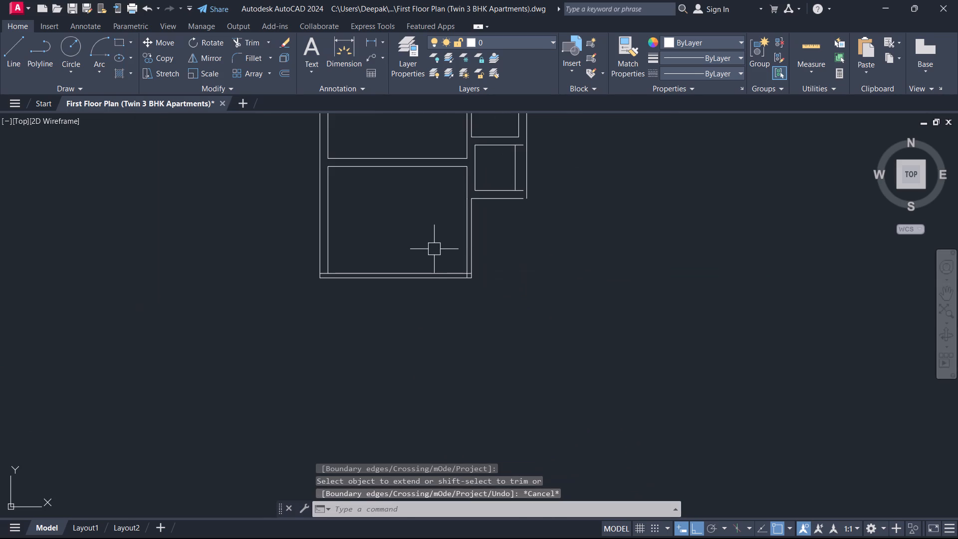
middle_drag(434, 249, 302, 343)
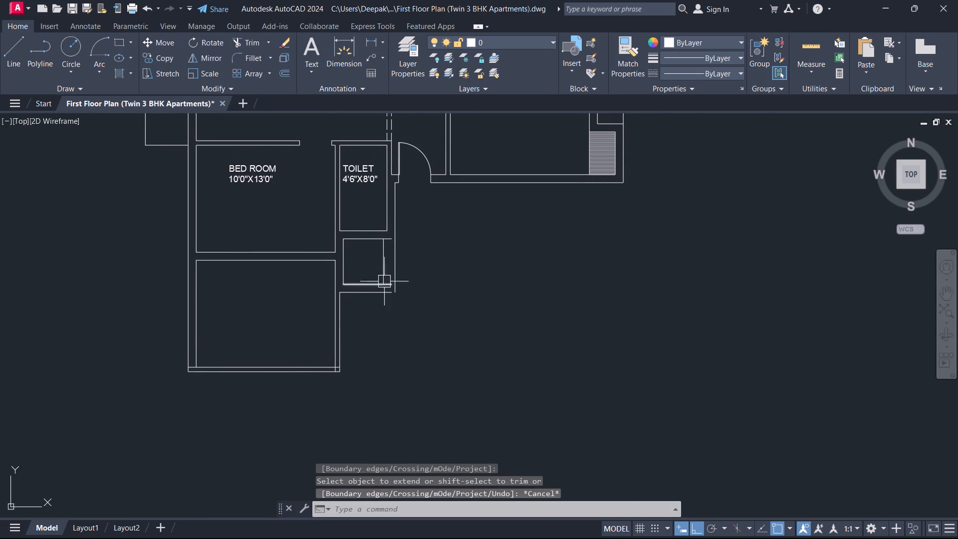
scroll(382, 277, up, 1)
scroll(386, 306, down, 2)
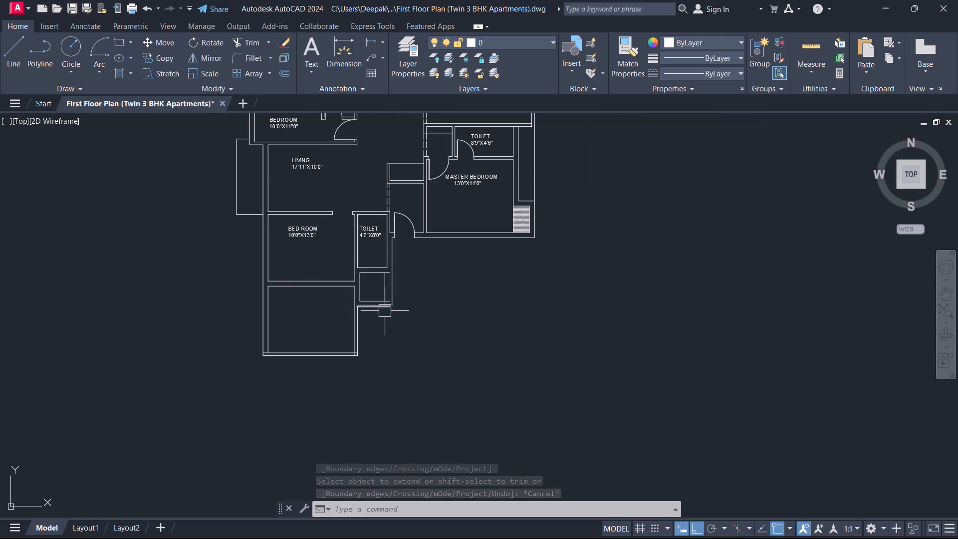
middle_drag(308, 380, 346, 311)
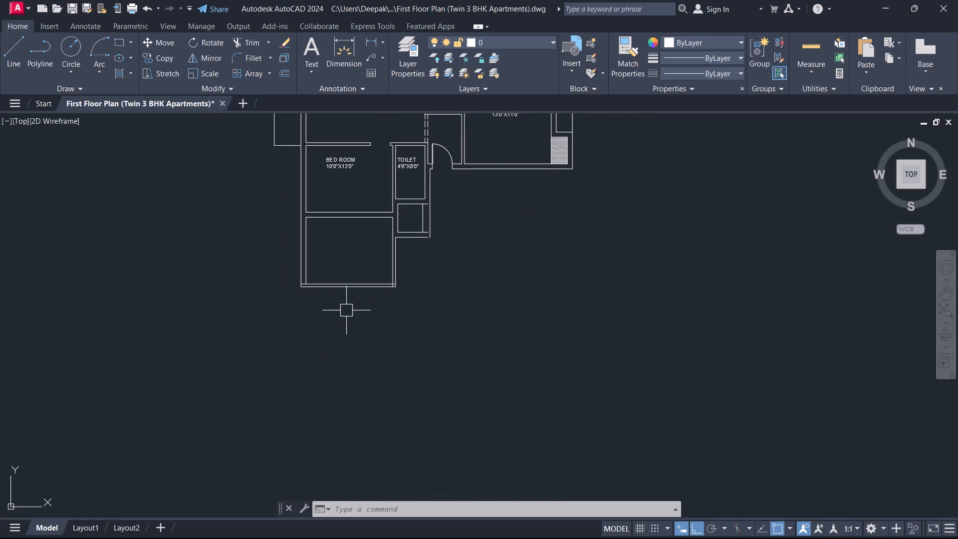
text(O)
key(space)
text(10)
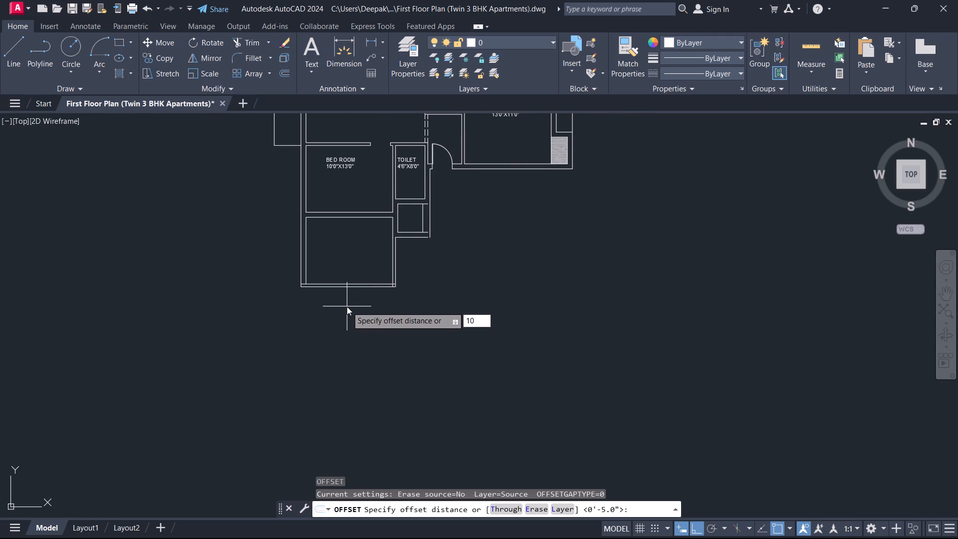
key(apostrophe)
key(Return)
scroll(346, 281, up, 2)
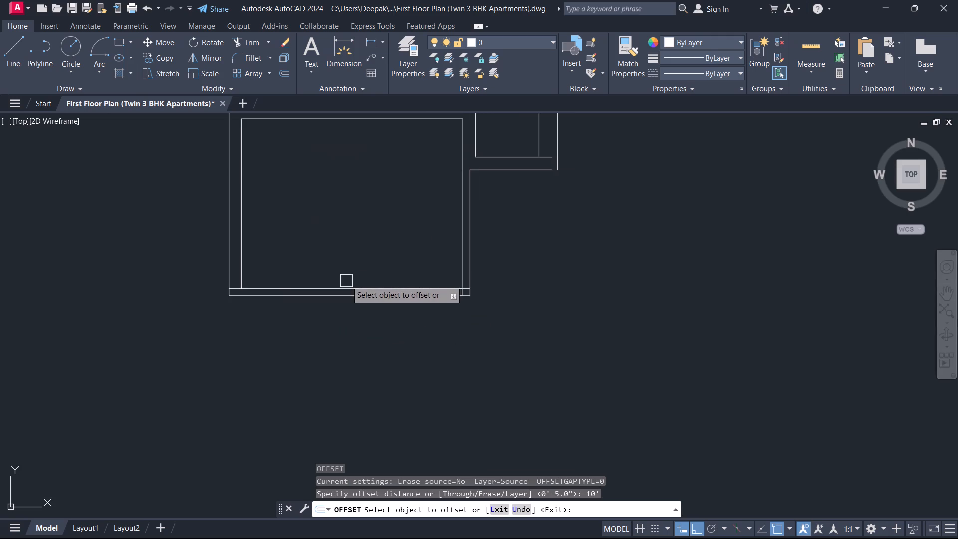
click(355, 301)
click(354, 339)
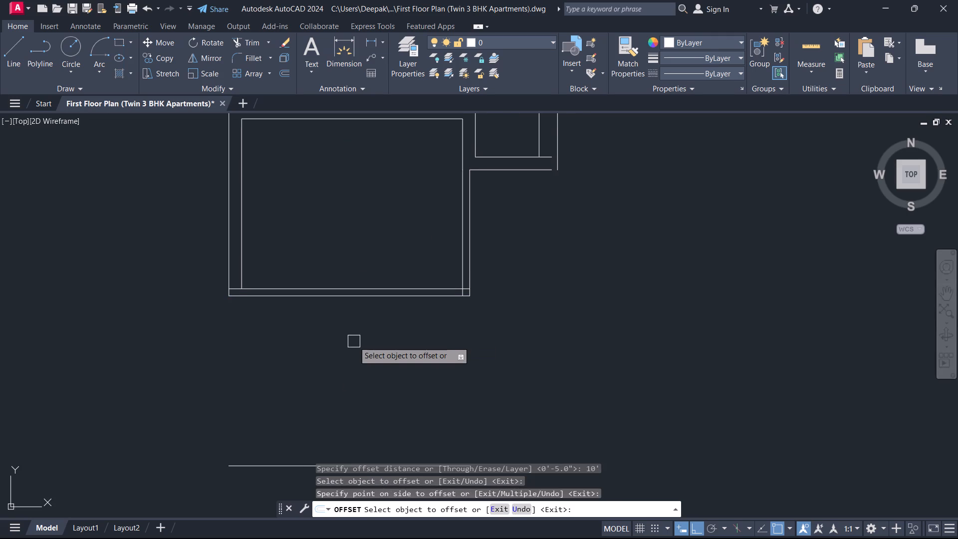
scroll(356, 341, down, 2)
middle_drag(356, 341, 377, 266)
key(Escape)
Extend both west wall lines and both east wall lines south to the new horizontal line.
scroll(360, 269, up, 1)
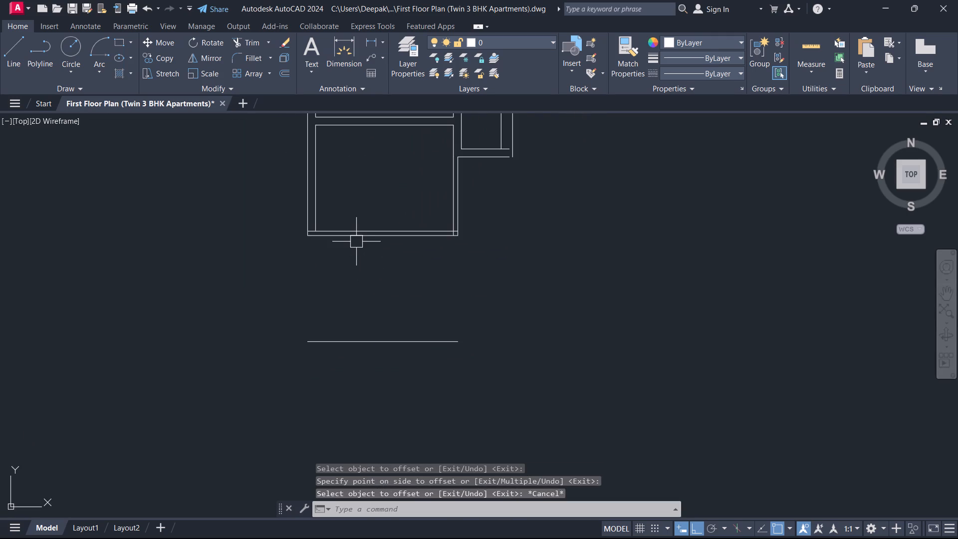
key(e)
key(x)
key(space)
click(317, 180)
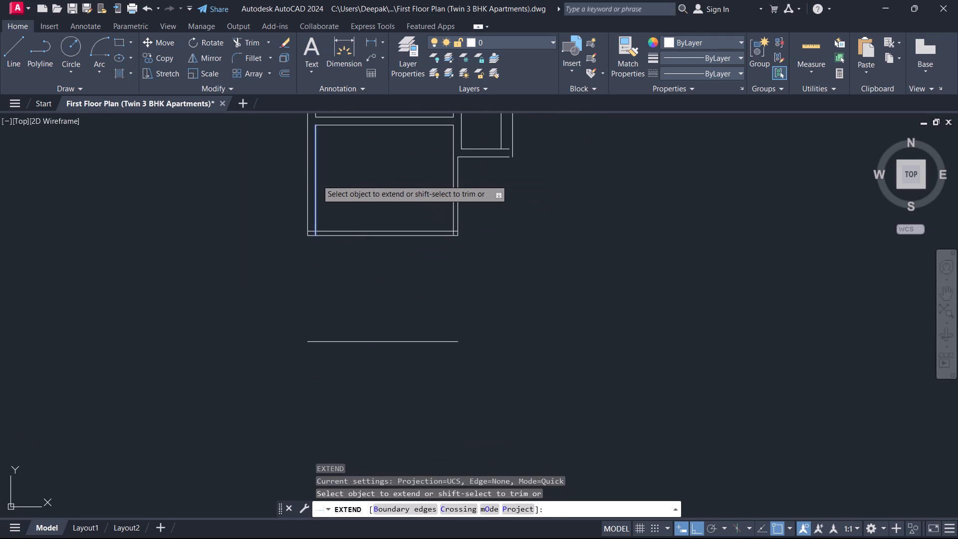
click(268, 186)
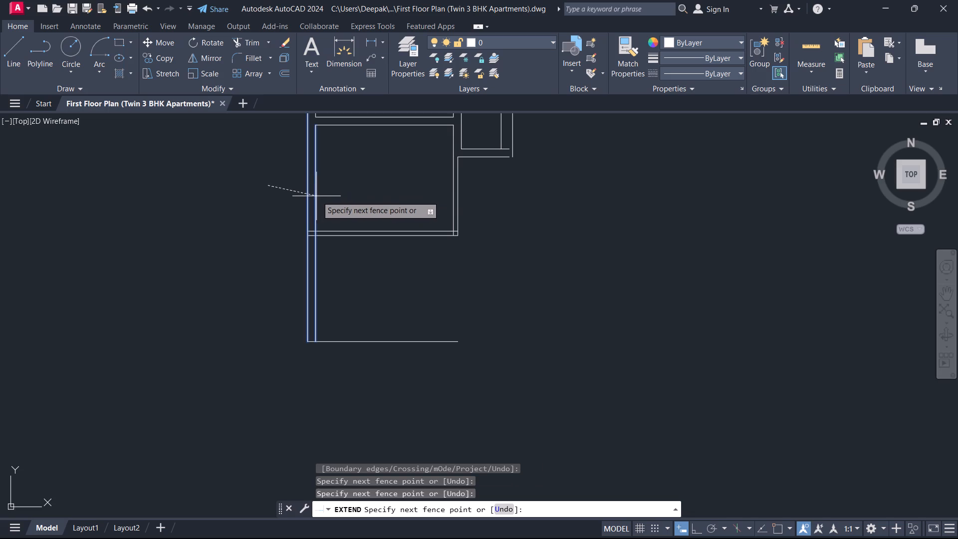
click(320, 195)
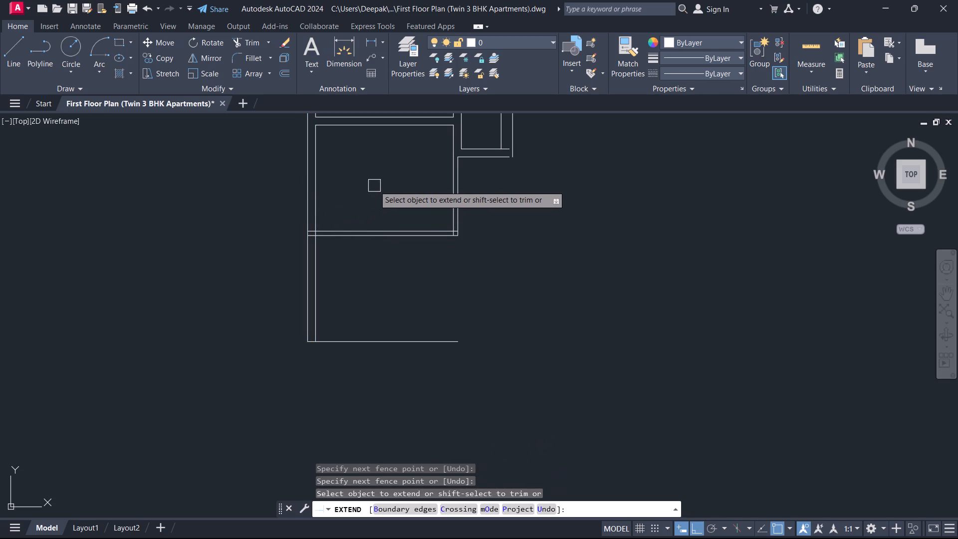
click(374, 186)
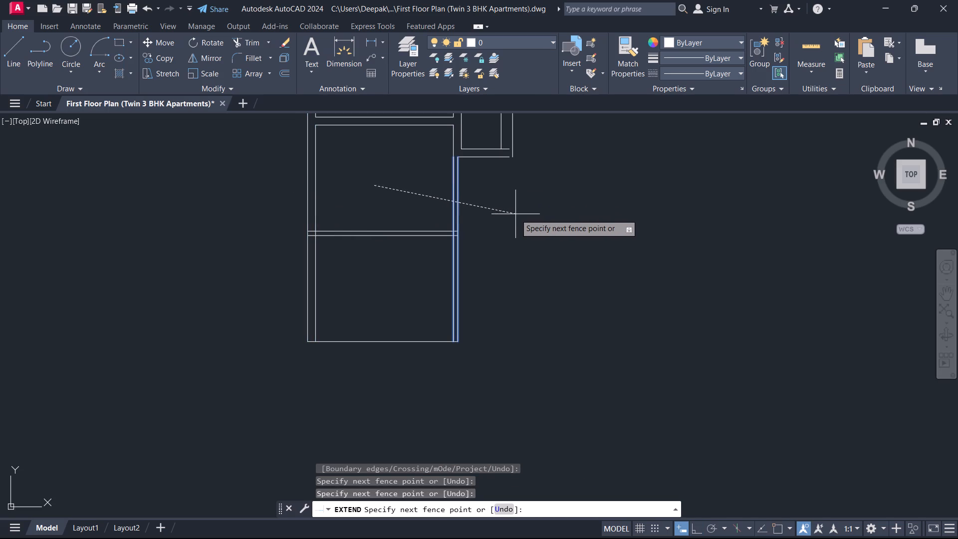
click(515, 214)
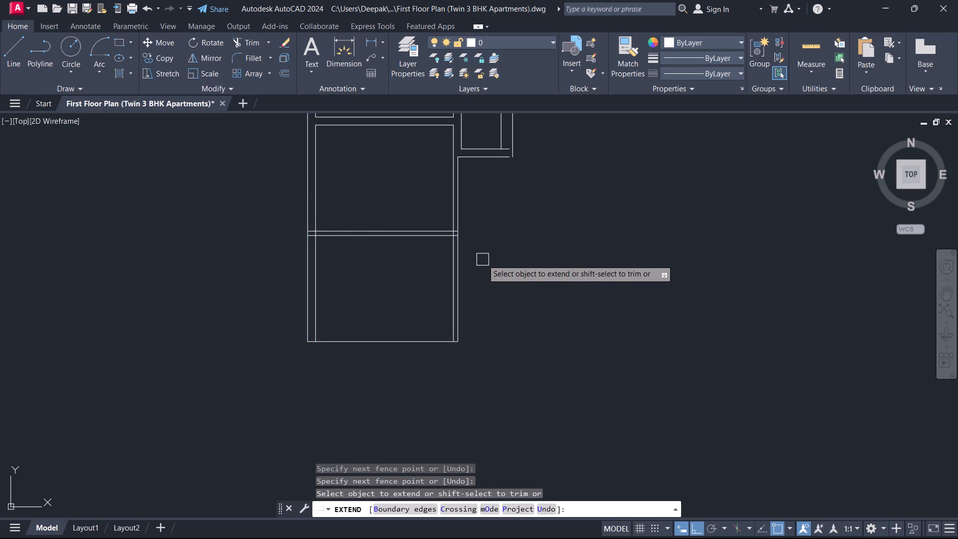
key(Escape)
Offset the second new room's south line 5" to the south to form its south wall.
text(O)
key(space)
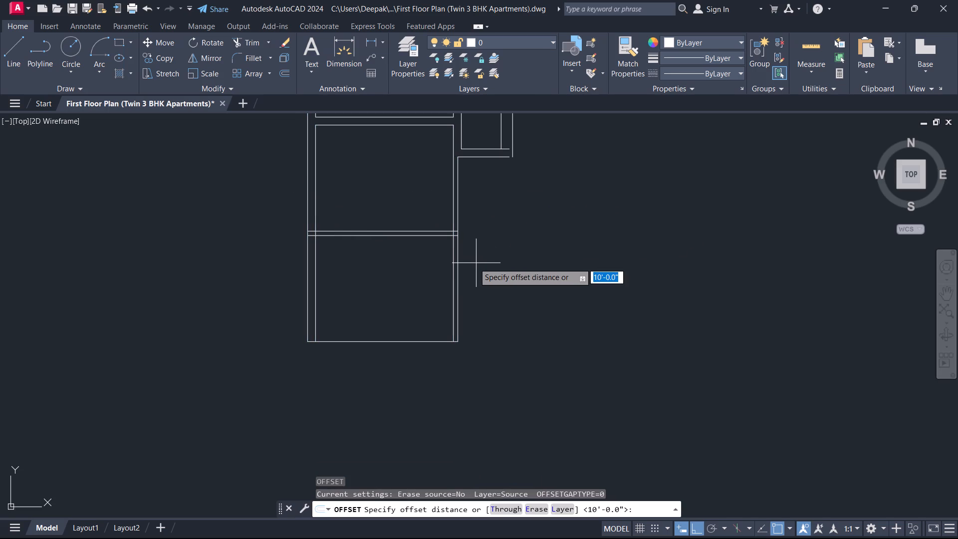
key(5)
key(Return)
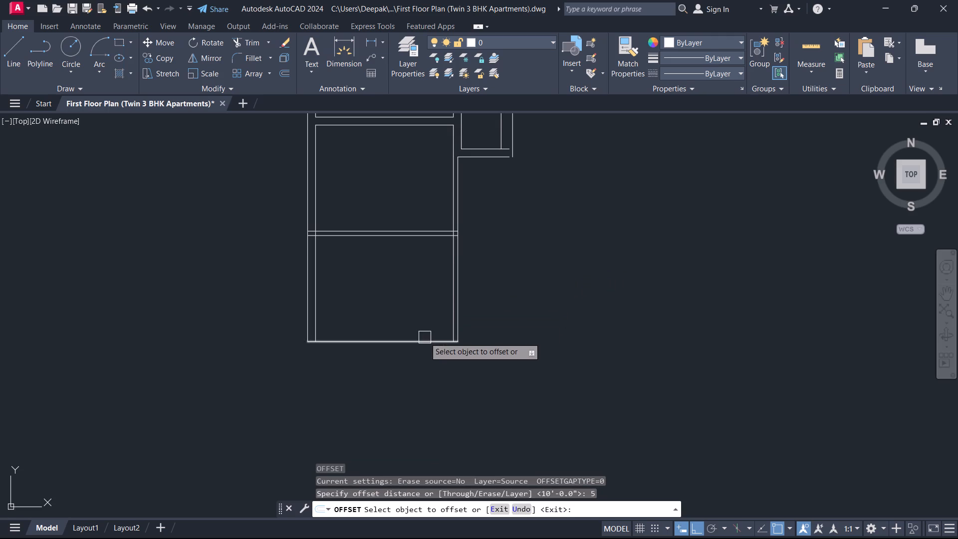
middle_drag(424, 337, 491, 241)
scroll(484, 255, up, 1)
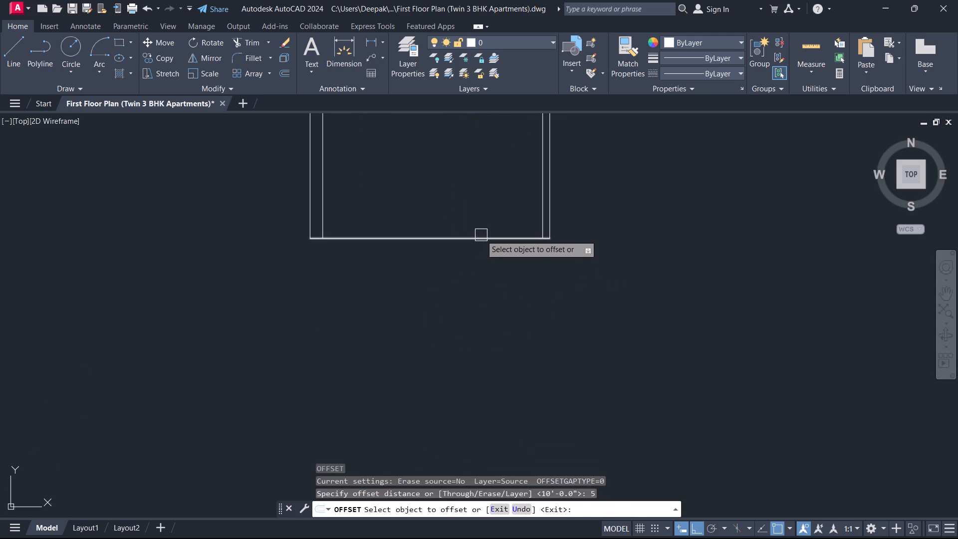
click(481, 235)
click(481, 283)
key(Escape)
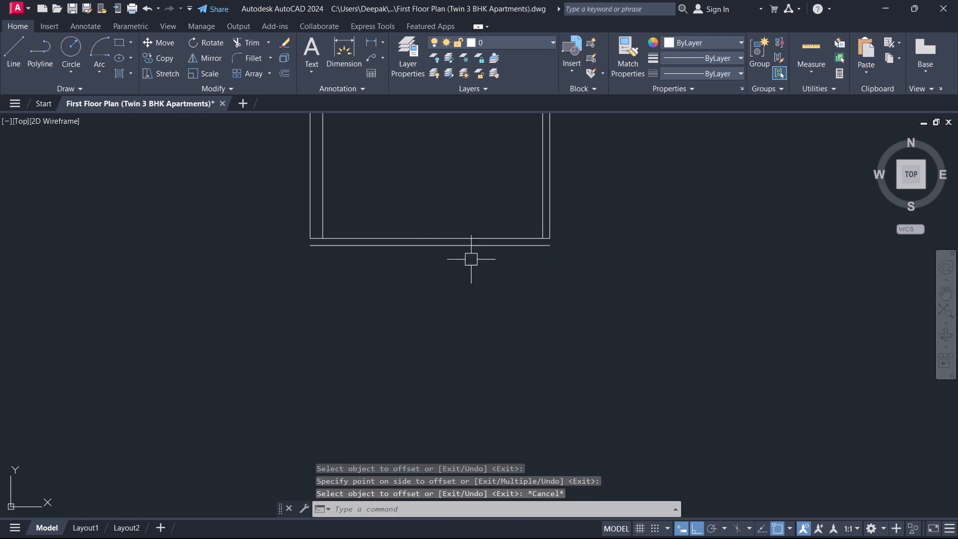
Extend the four vertical side wall lines to the outer south line of the second new room.
text(EX)
key(space)
click(217, 200)
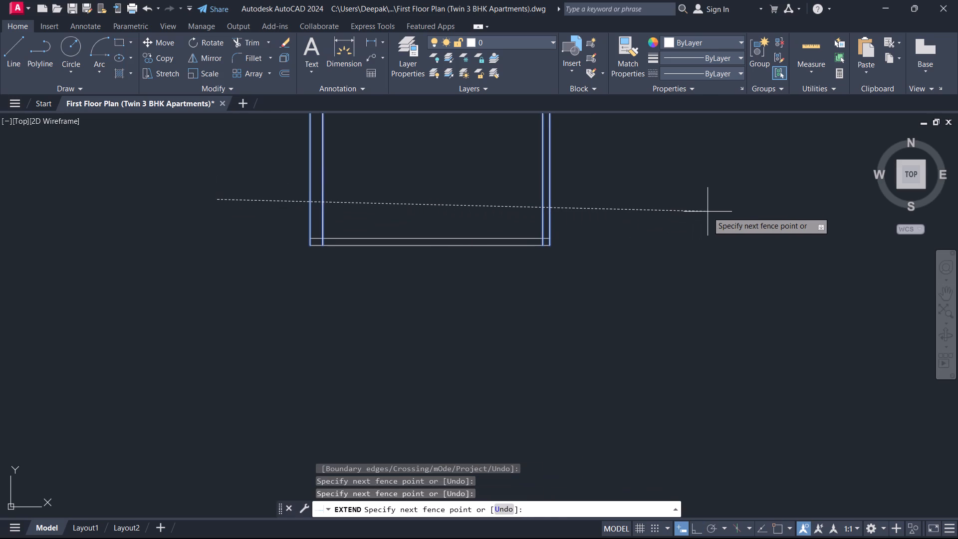
click(708, 212)
key(Escape)
Review the two new walled rooms south of the bedroom and the area beside the toilet.
scroll(631, 216, down, 3)
middle_drag(631, 216, 544, 278)
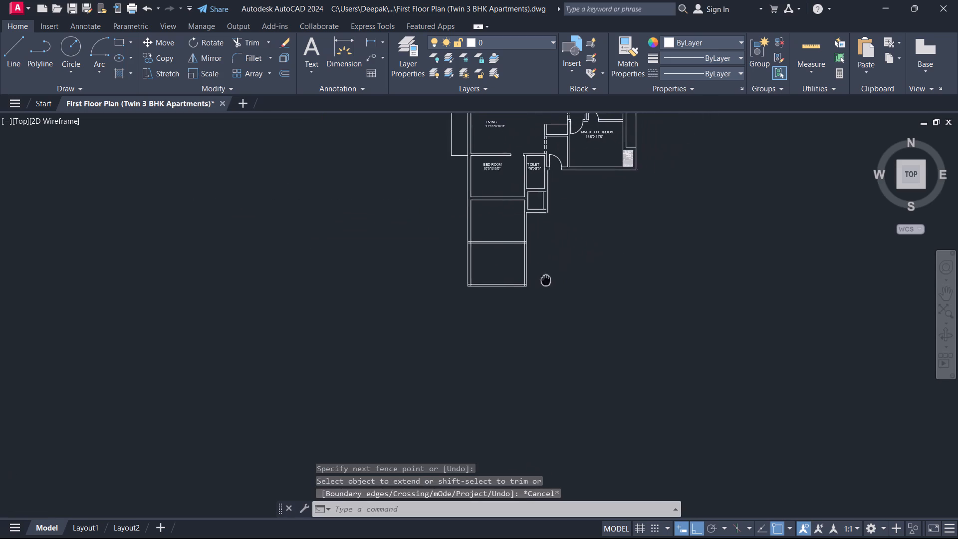
middle_drag(544, 278, 507, 292)
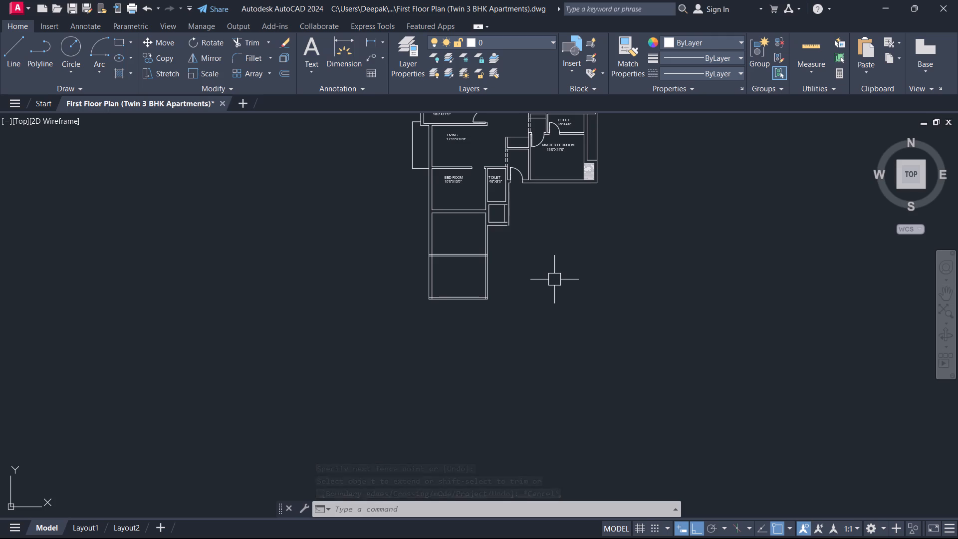
scroll(531, 273, up, 1)
middle_drag(530, 273, 521, 321)
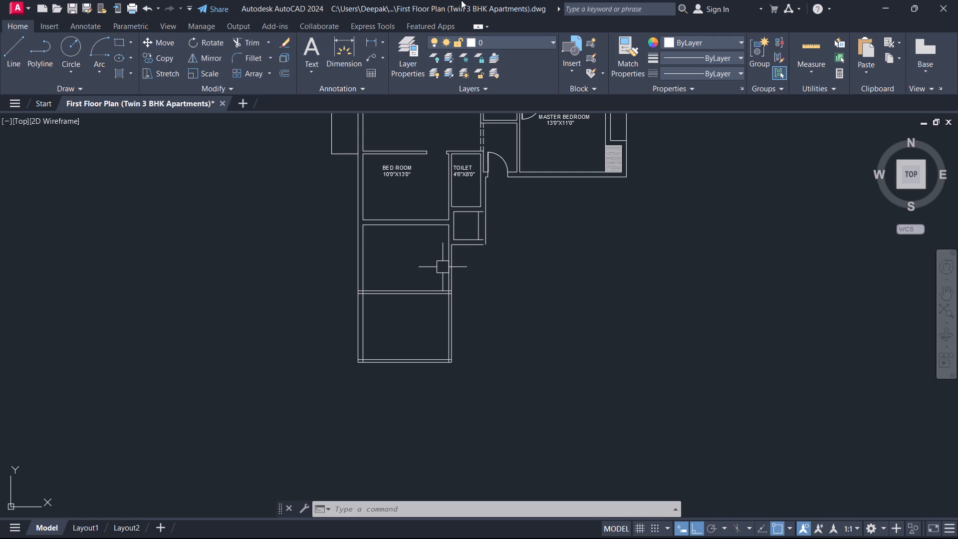
scroll(500, 179, up, 1)
middle_drag(500, 179, 503, 131)
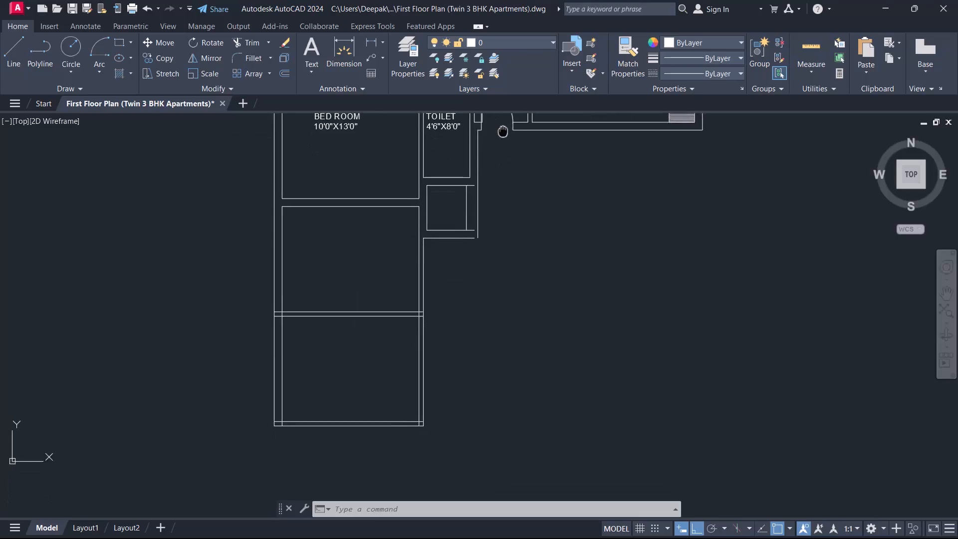
middle_drag(503, 131, 509, 122)
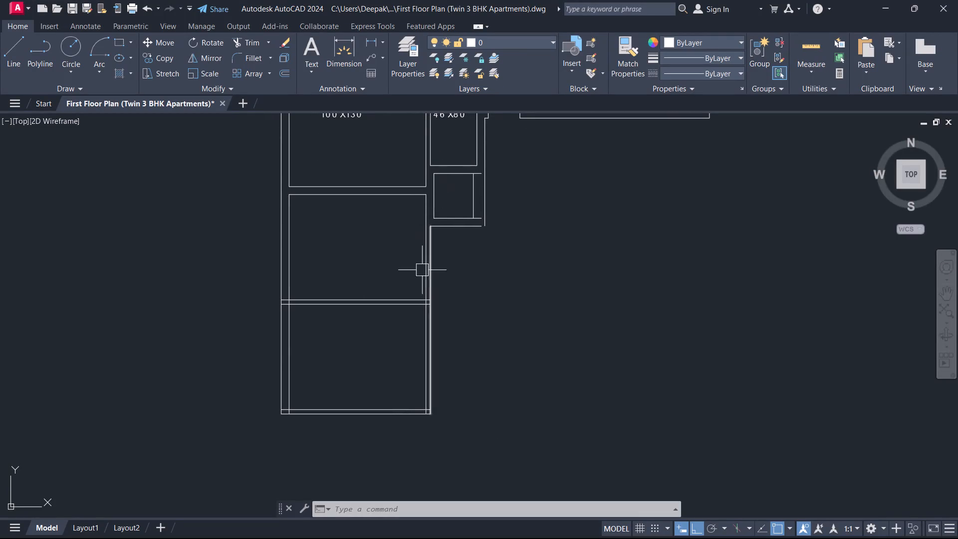
middle_drag(418, 273, 425, 165)
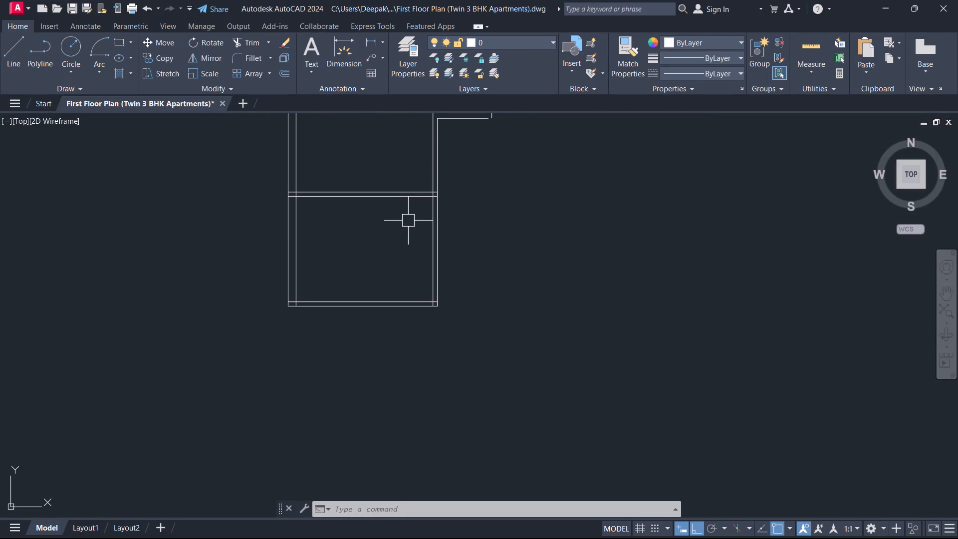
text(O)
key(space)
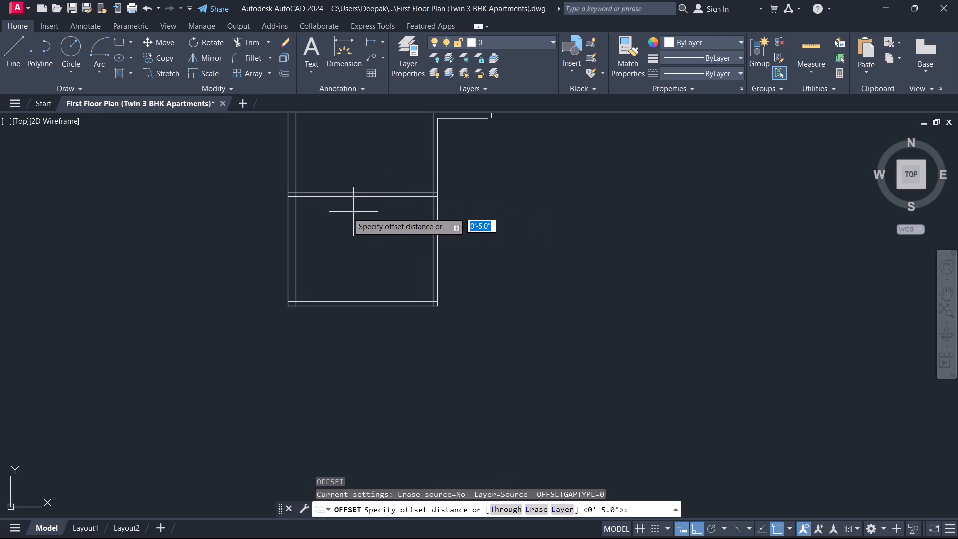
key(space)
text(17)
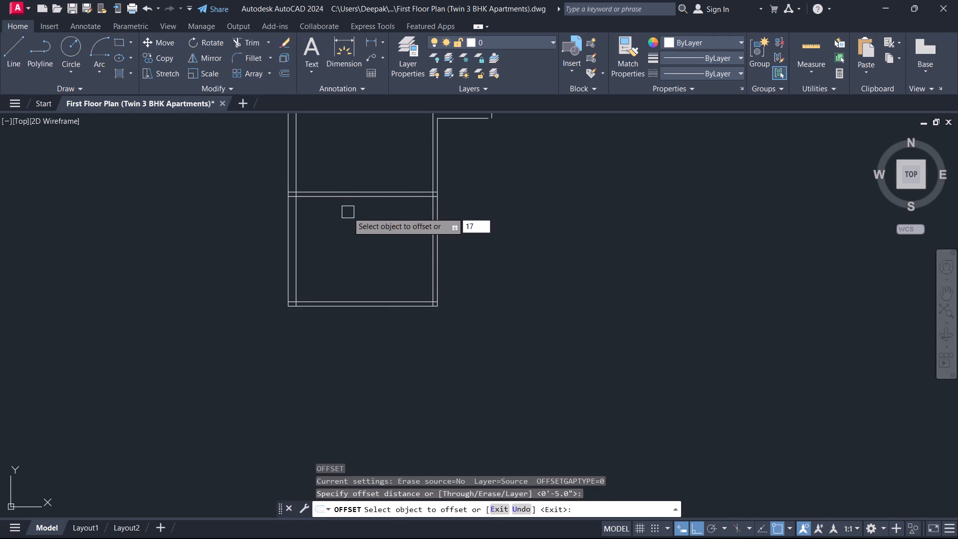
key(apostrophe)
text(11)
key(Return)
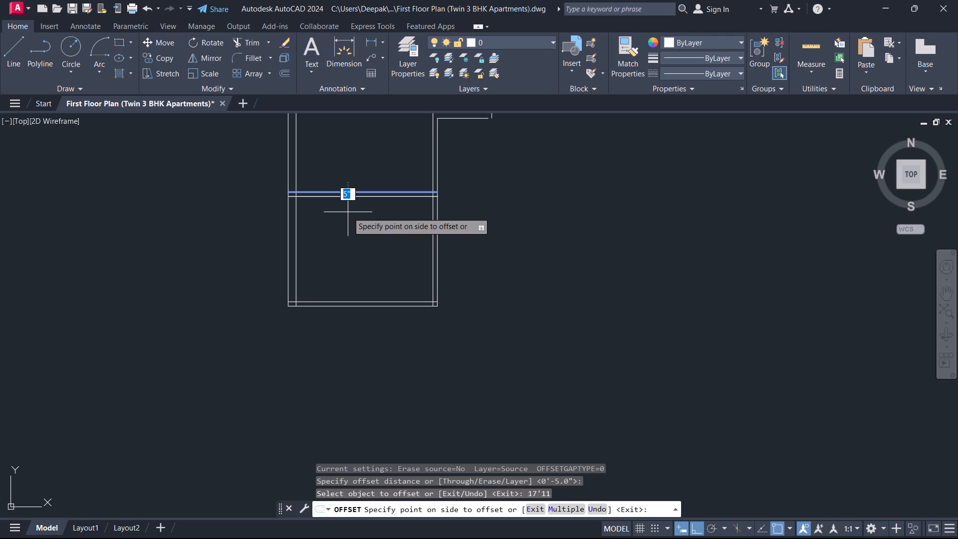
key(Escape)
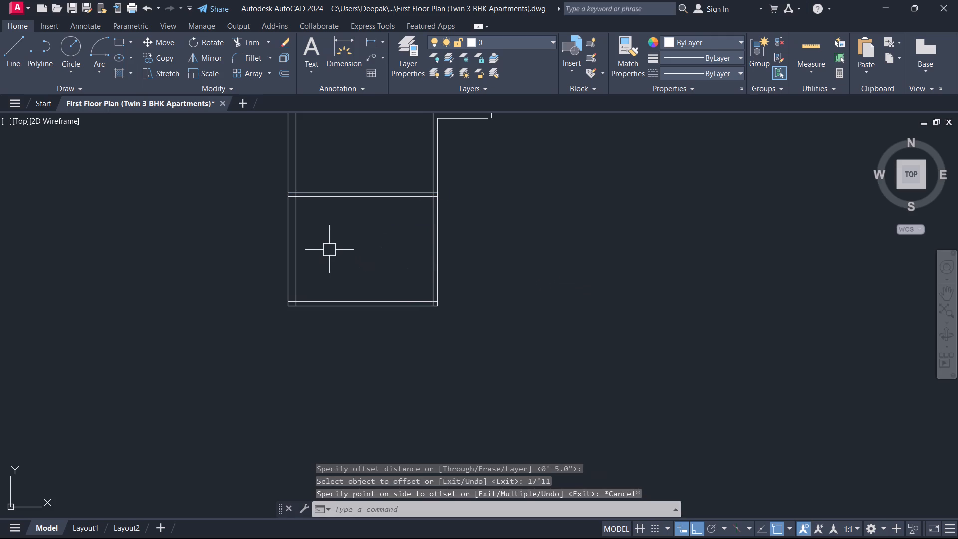
Offset the inner west wall line of the new southern rooms 17'11" to the east.
text(O 11)
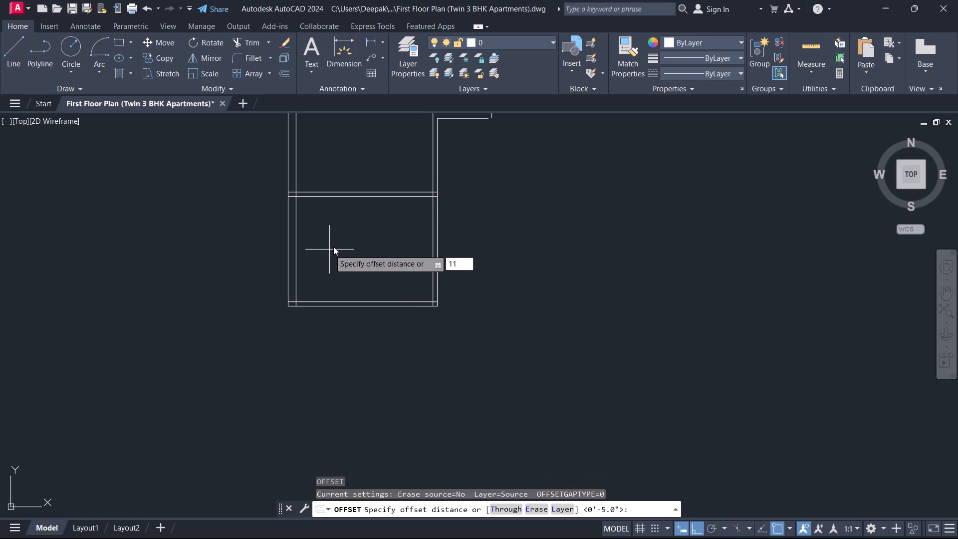
key(backslash)
key(BackSpace)
key(BackSpace)
key(7)
key(apostrophe)
text(11)
key(Return)
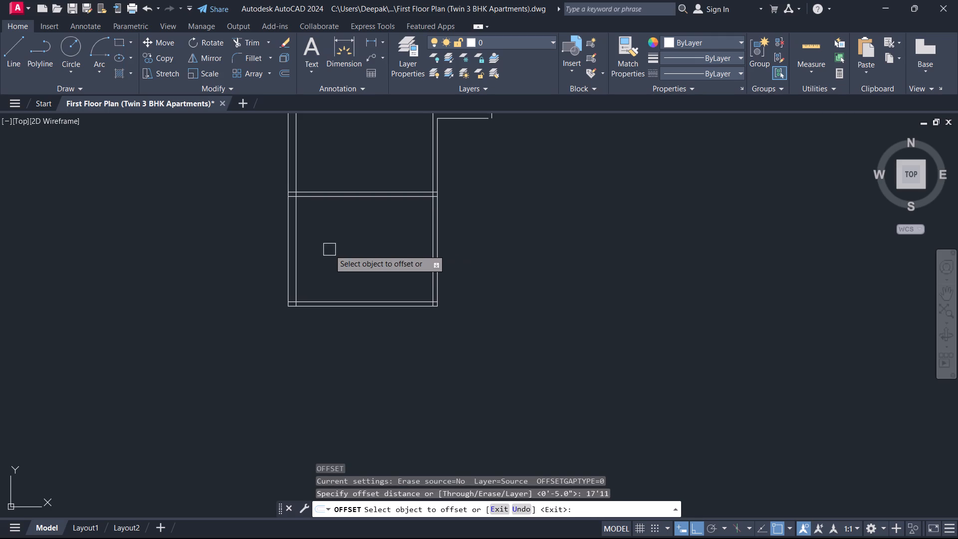
click(299, 239)
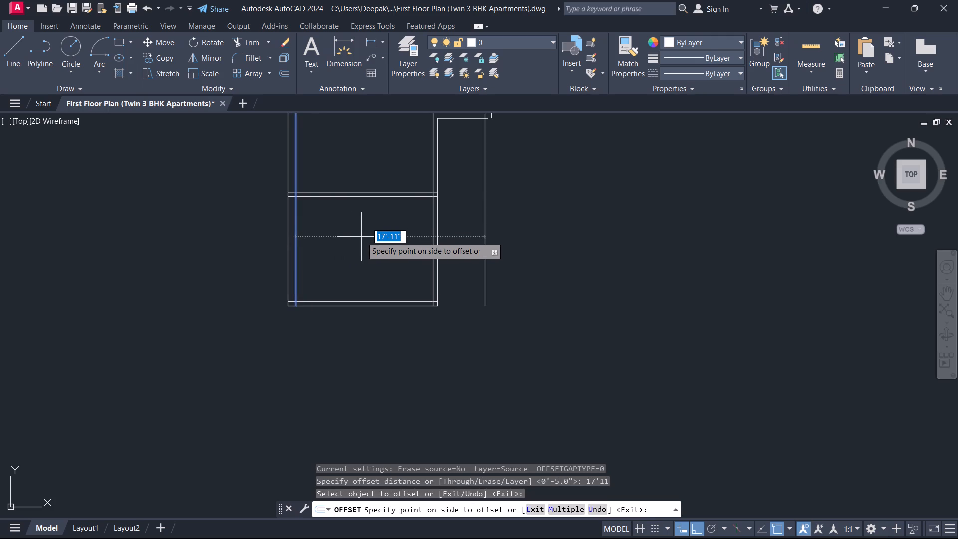
click(361, 237)
scroll(528, 196, down, 2)
middle_drag(523, 195, 480, 317)
key(Escape)
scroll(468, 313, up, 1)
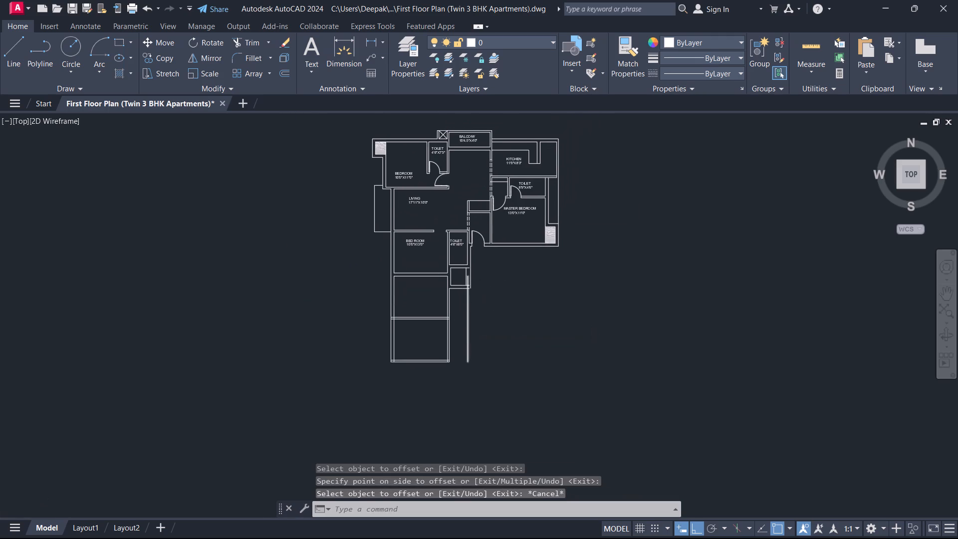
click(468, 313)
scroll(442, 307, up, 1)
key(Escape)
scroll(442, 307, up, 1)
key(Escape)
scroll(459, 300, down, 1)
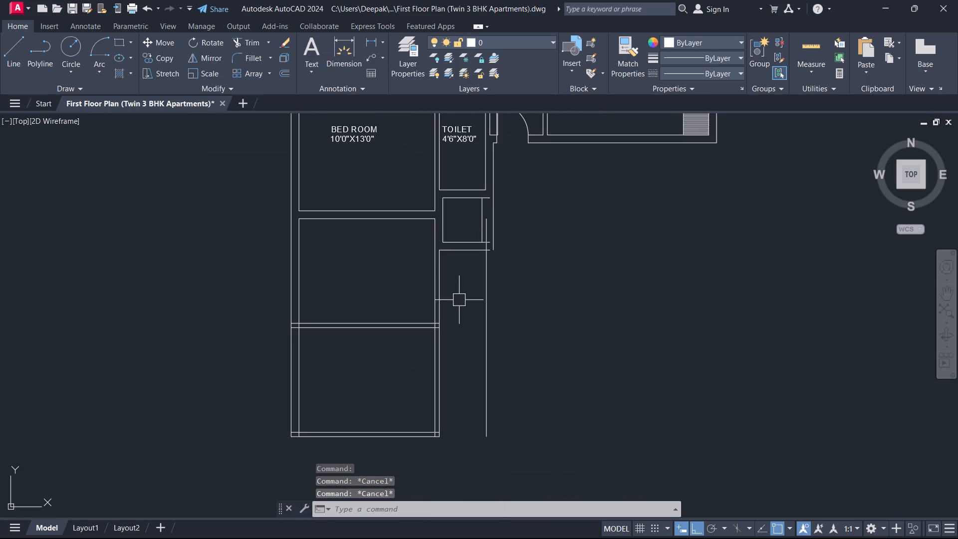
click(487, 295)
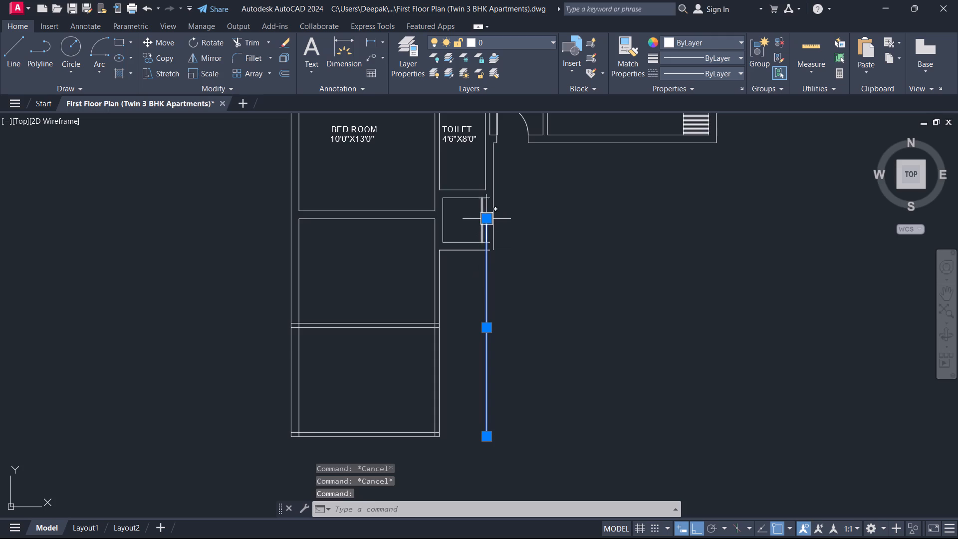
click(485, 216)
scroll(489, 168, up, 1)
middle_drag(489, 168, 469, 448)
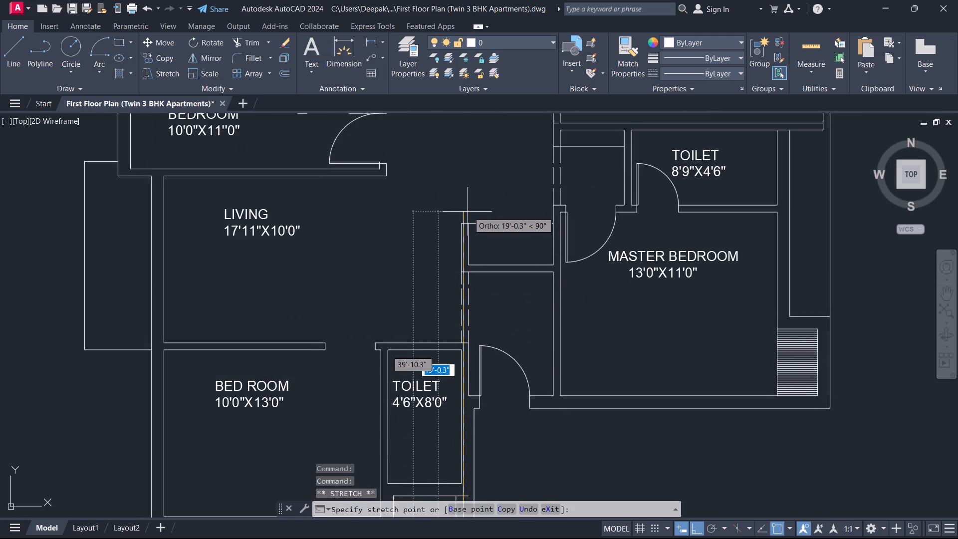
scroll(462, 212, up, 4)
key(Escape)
Move the offset vertical line east of the southern rooms 1" to the west.
scroll(462, 217, down, 4)
middle_drag(491, 312, 523, 173)
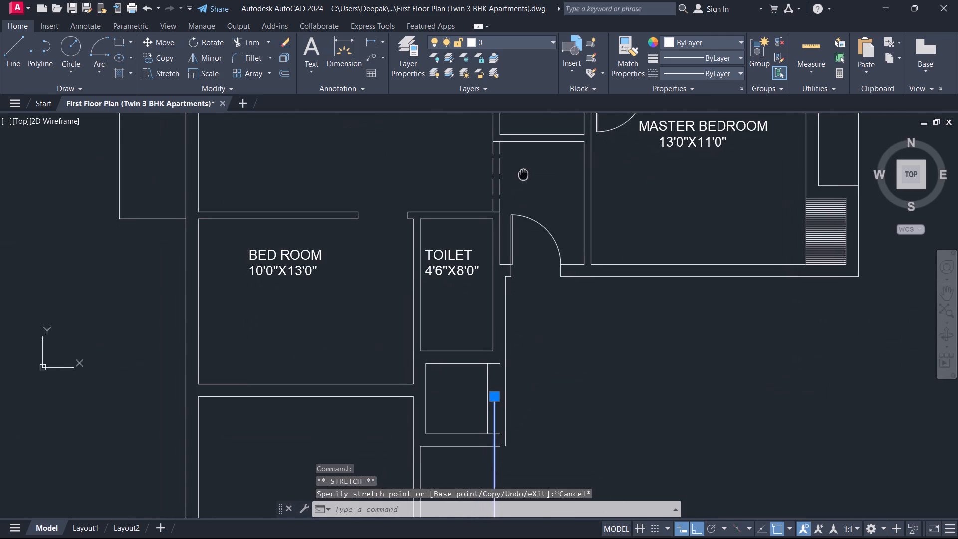
middle_drag(523, 173, 527, 171)
middle_drag(567, 417, 618, 117)
drag(597, 270, 587, 271)
click(512, 257)
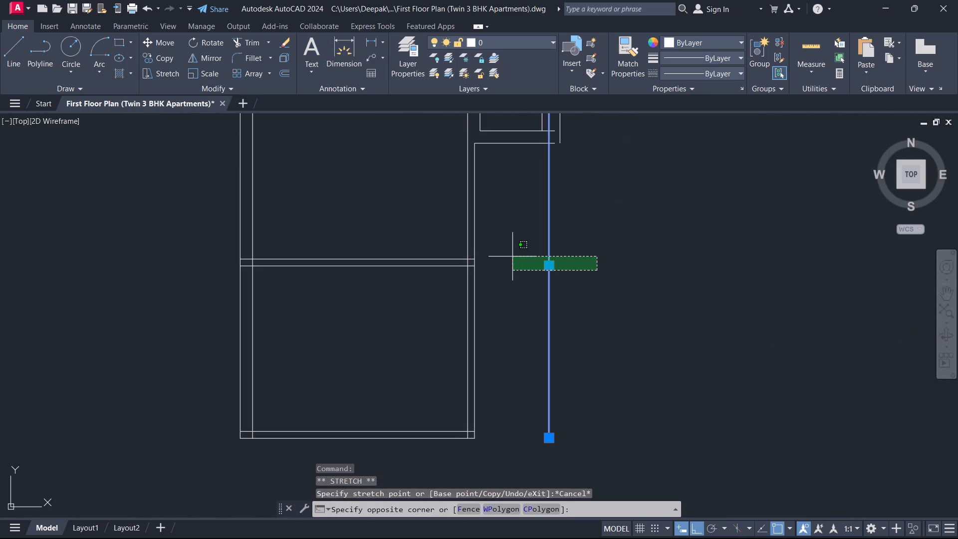
text(M)
key(space)
drag(519, 266, 514, 266)
key(1)
key(Return)
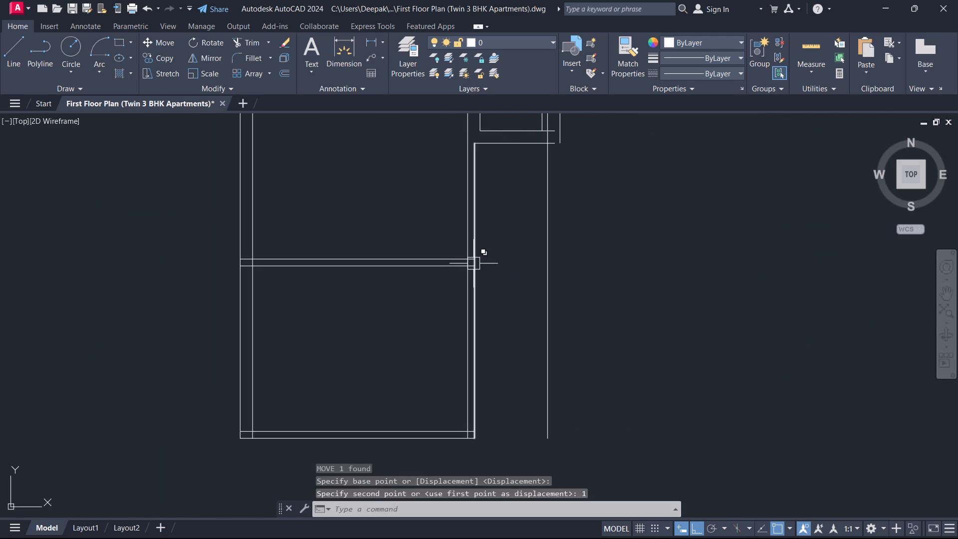
key(Escape)
Trim the moved vertical line where it extends north past the south wall of the small space below the toilet.
middle_drag(546, 170, 522, 430)
scroll(550, 186, up, 1)
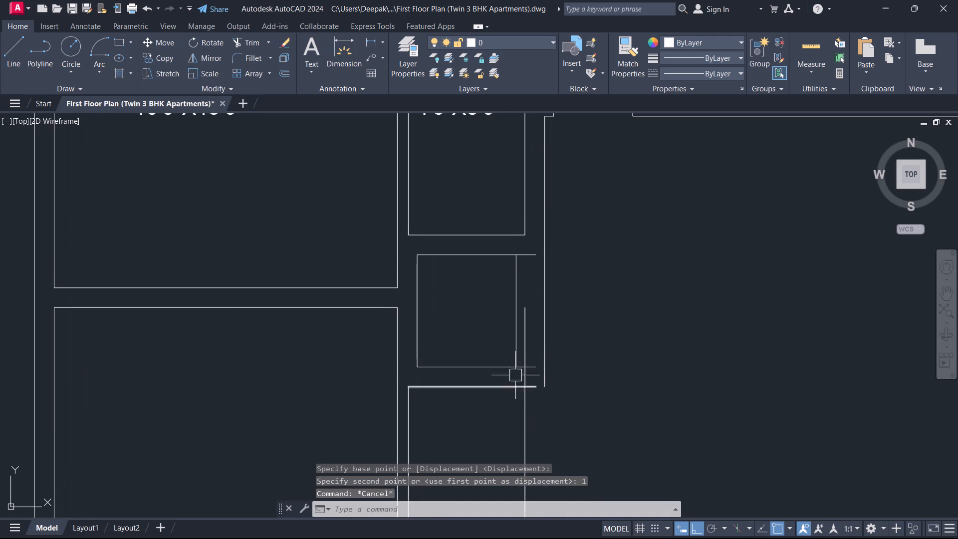
key(t)
key(r)
key(space)
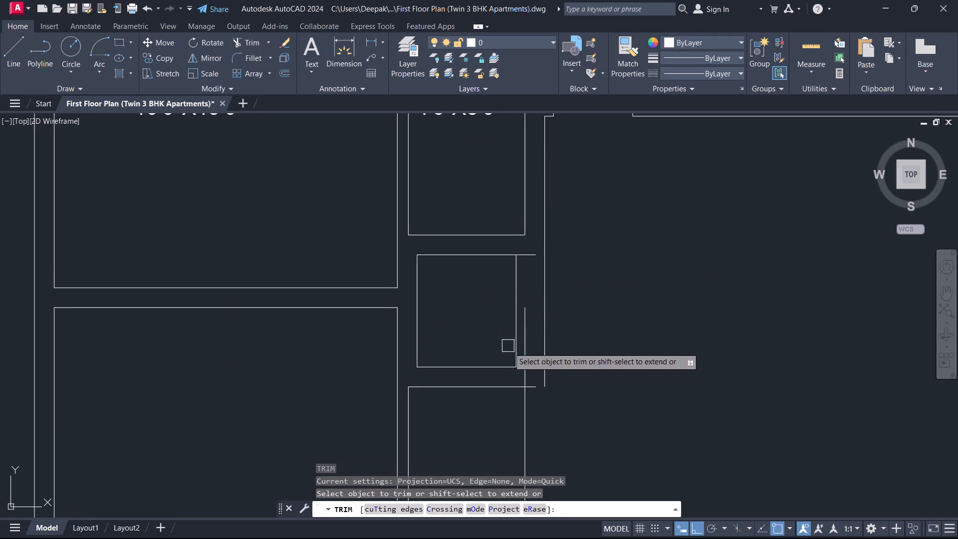
scroll(520, 362, up, 3)
click(516, 340)
scroll(548, 408, down, 1)
middle_drag(550, 409, 564, 255)
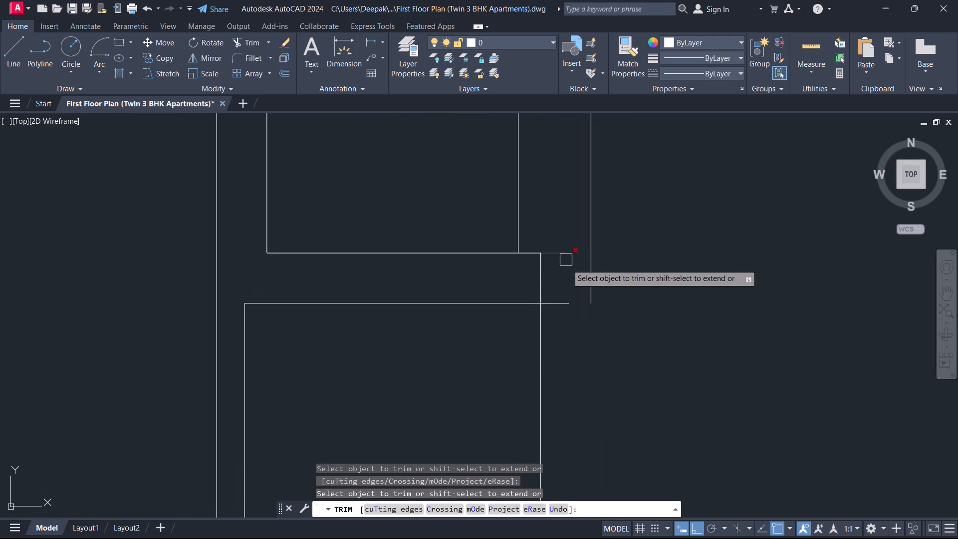
click(551, 278)
click(516, 285)
key(Escape)
Examine the overall apartment plan and the new vertical line beside the southern rooms.
scroll(516, 285, down, 6)
middle_drag(494, 348, 445, 285)
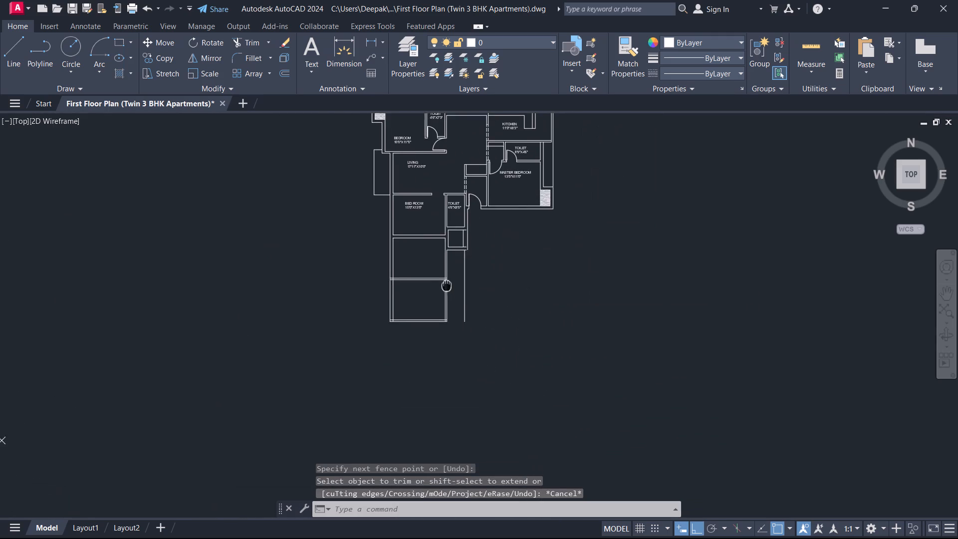
middle_drag(445, 285, 396, 296)
scroll(444, 207, up, 1)
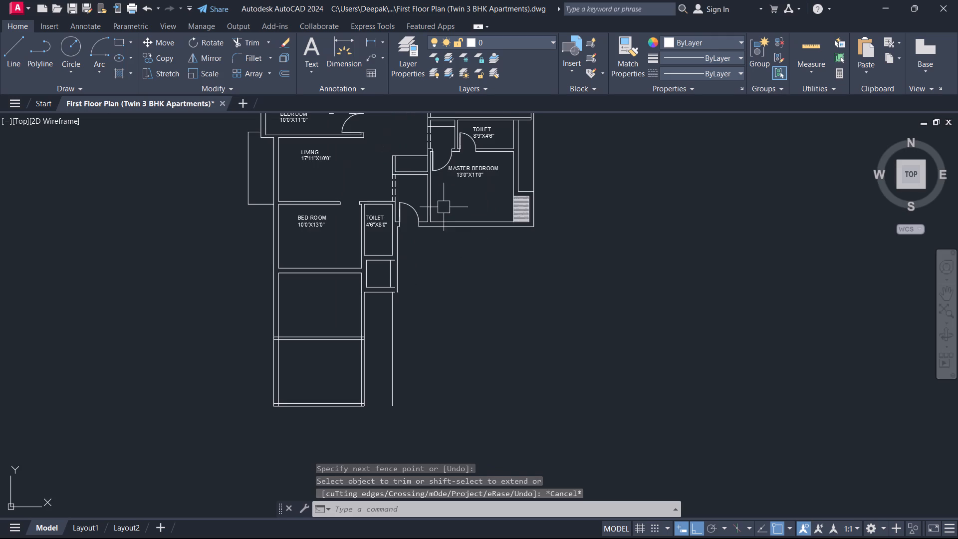
middle_drag(448, 248, 544, 278)
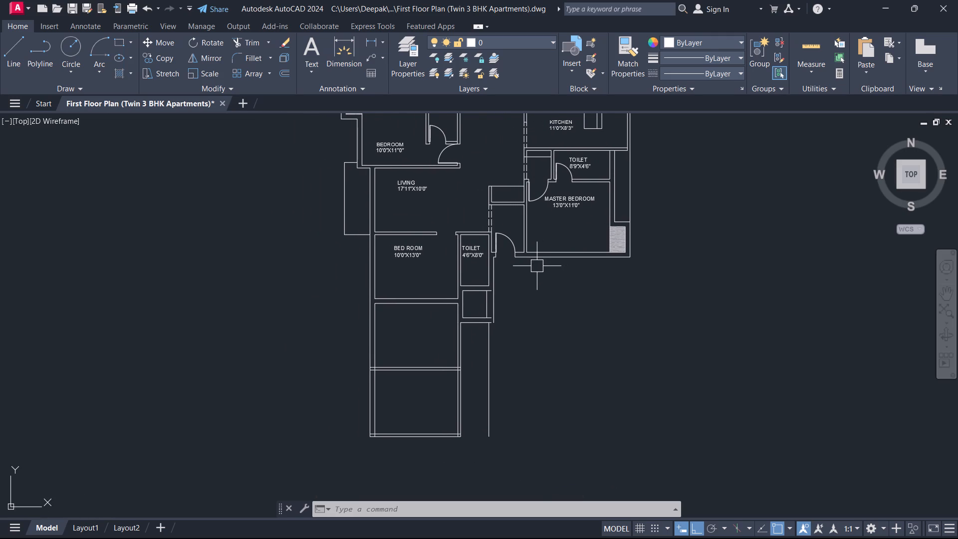
scroll(518, 288, up, 1)
scroll(533, 353, down, 2)
scroll(540, 318, up, 1)
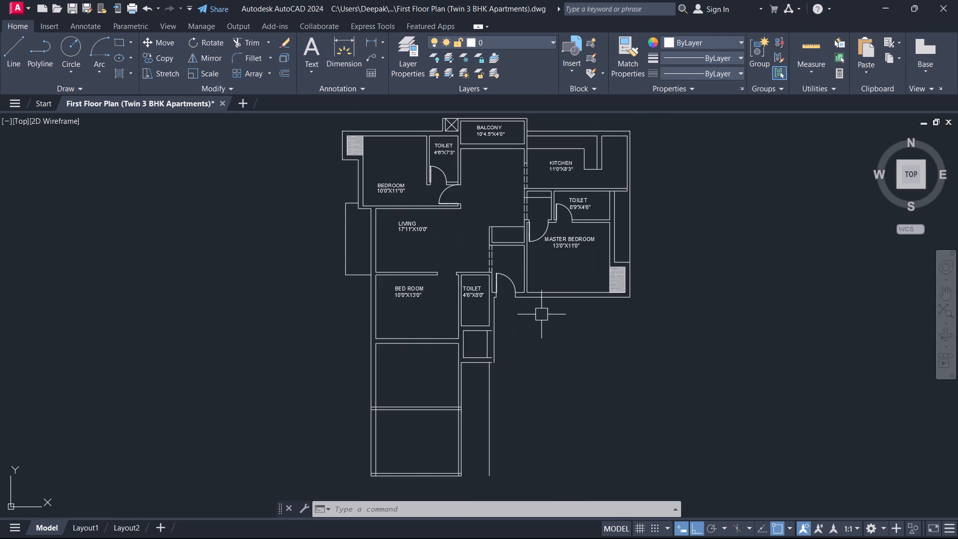
middle_drag(519, 362, 541, 267)
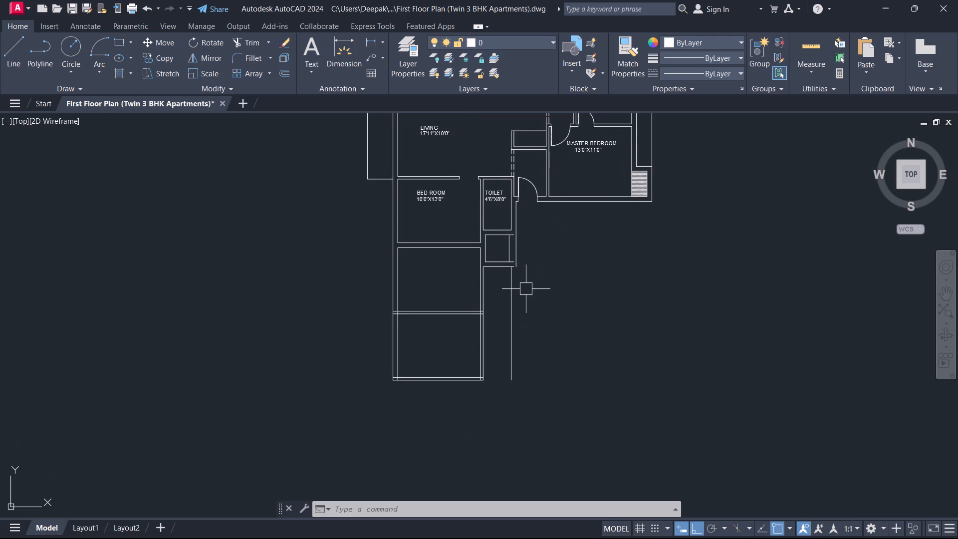
scroll(522, 325, up, 2)
middle_drag(517, 317, 502, 282)
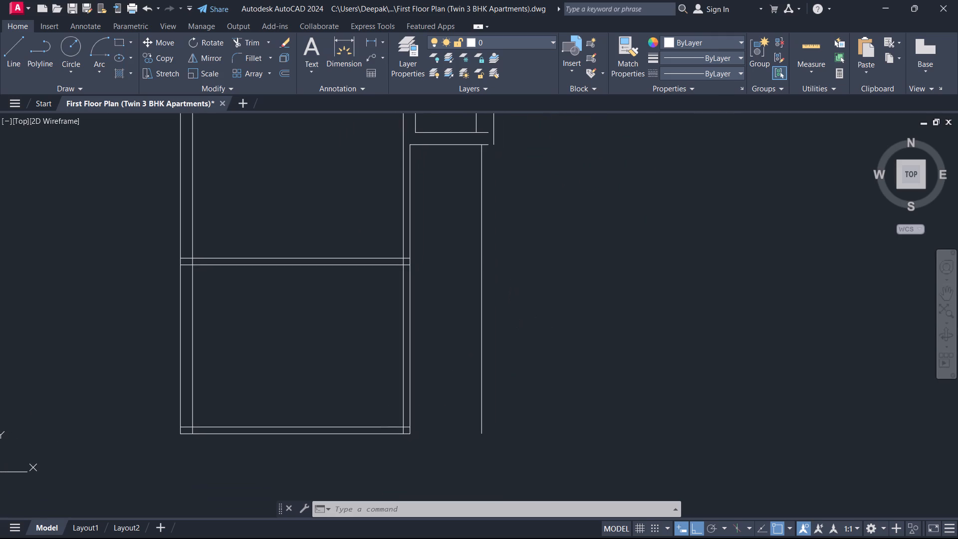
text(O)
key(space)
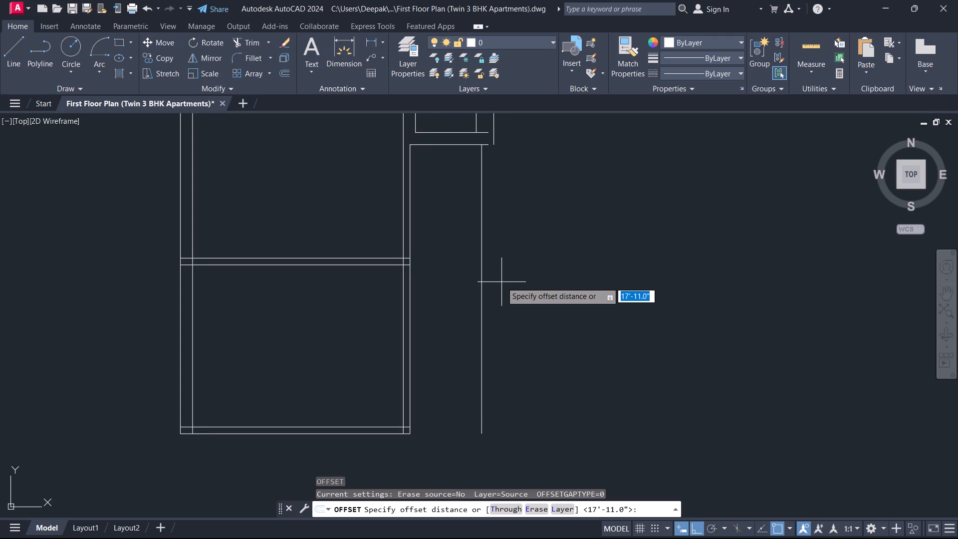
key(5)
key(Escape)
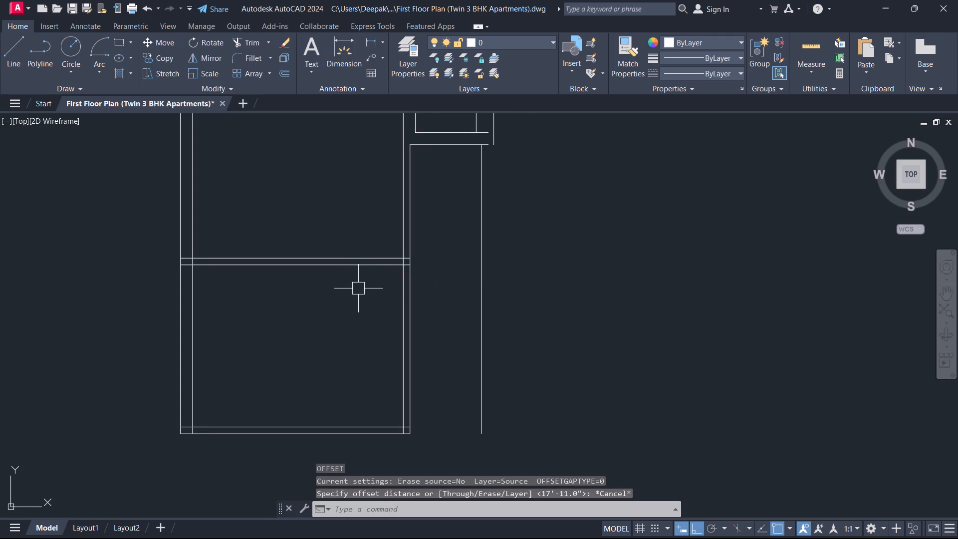
Extend both lines of the partition between the two southern rooms east to the new vertical line.
scroll(359, 289, down, 2)
middle_drag(359, 289, 354, 305)
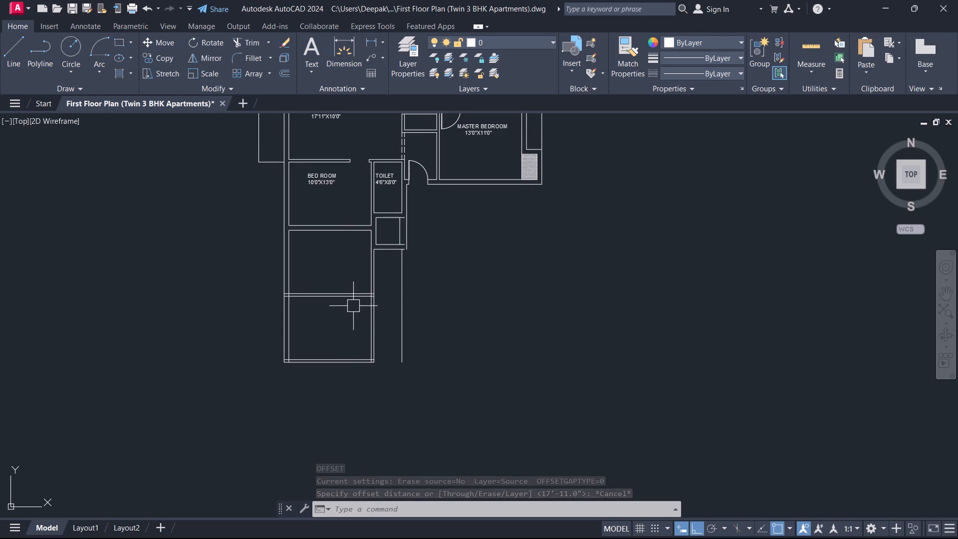
text(EX)
key(space)
click(325, 312)
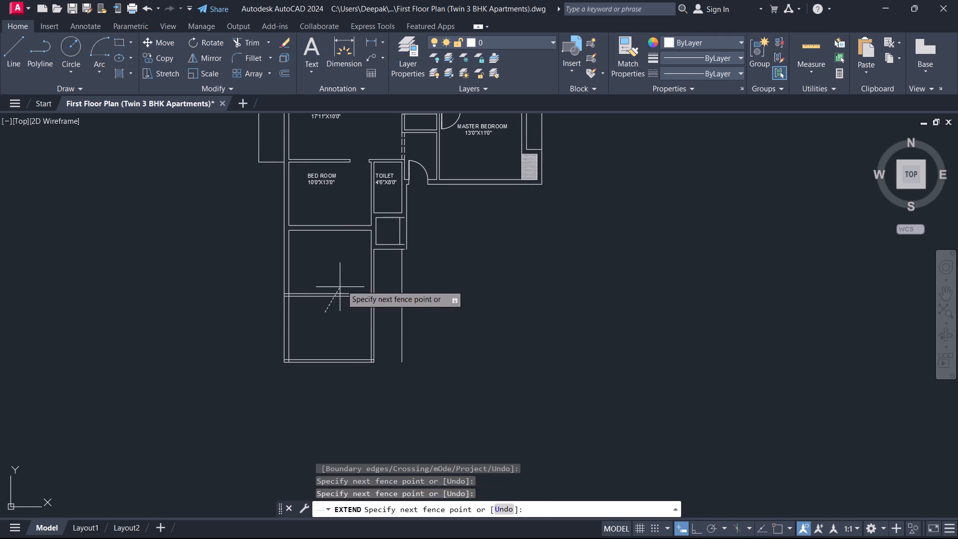
click(367, 255)
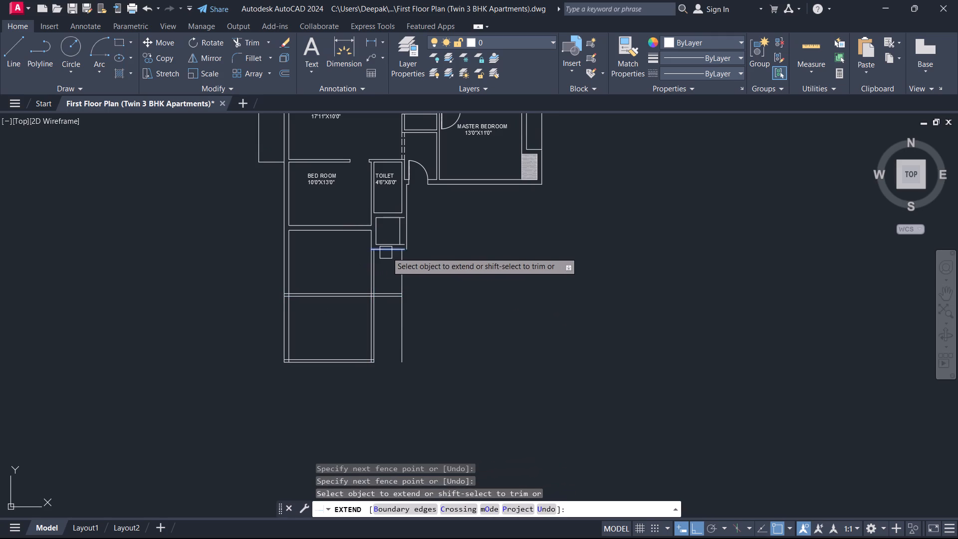
key(Escape)
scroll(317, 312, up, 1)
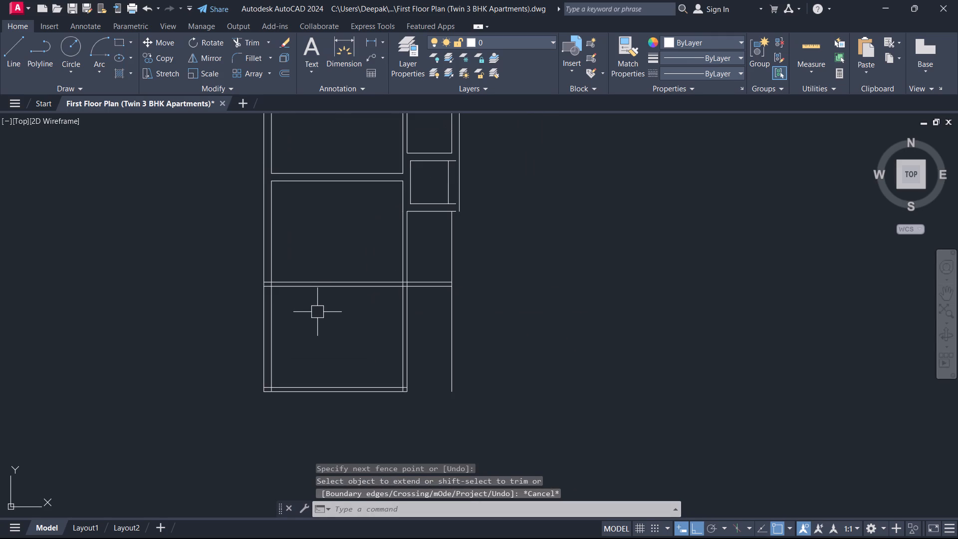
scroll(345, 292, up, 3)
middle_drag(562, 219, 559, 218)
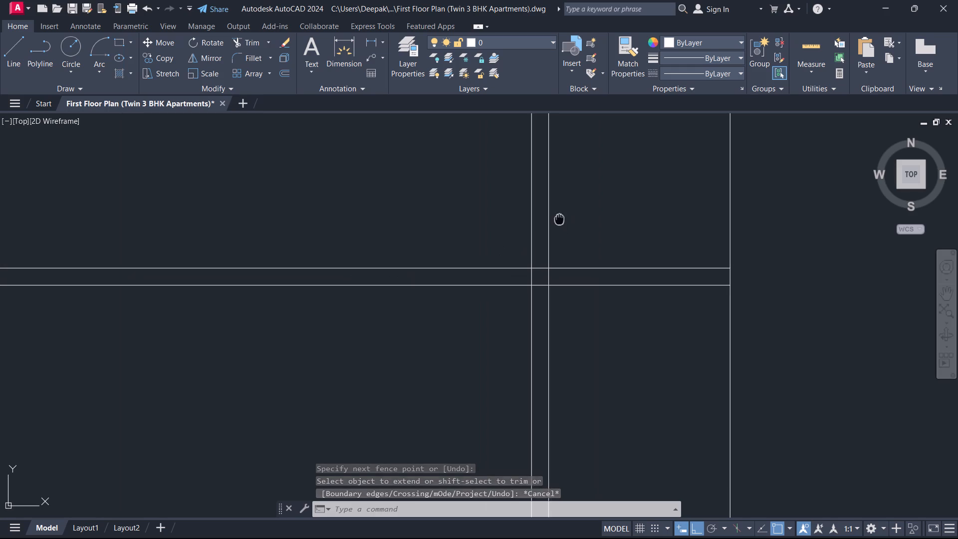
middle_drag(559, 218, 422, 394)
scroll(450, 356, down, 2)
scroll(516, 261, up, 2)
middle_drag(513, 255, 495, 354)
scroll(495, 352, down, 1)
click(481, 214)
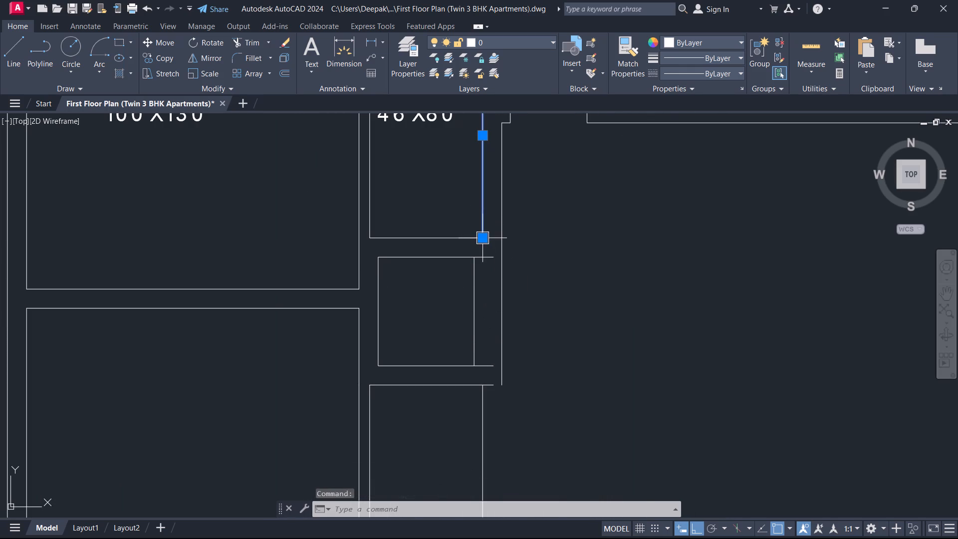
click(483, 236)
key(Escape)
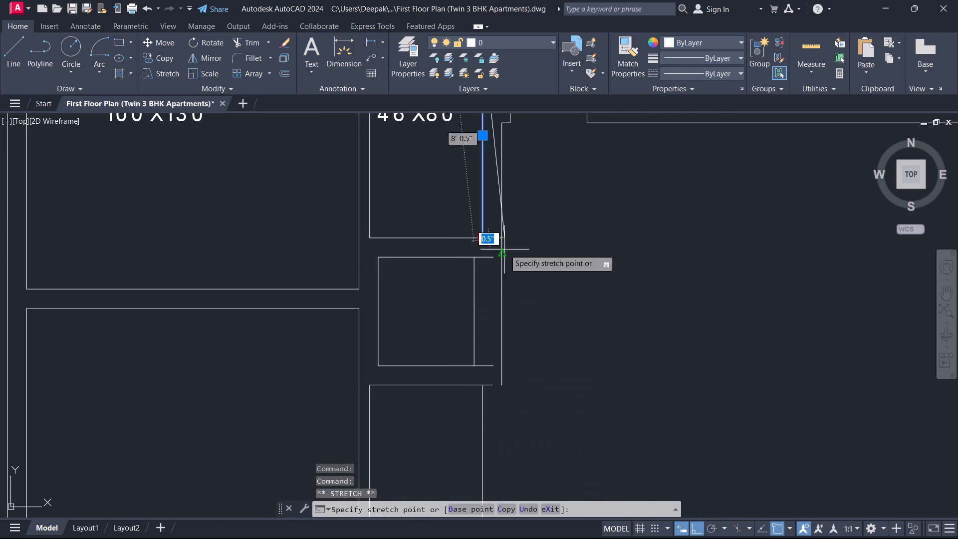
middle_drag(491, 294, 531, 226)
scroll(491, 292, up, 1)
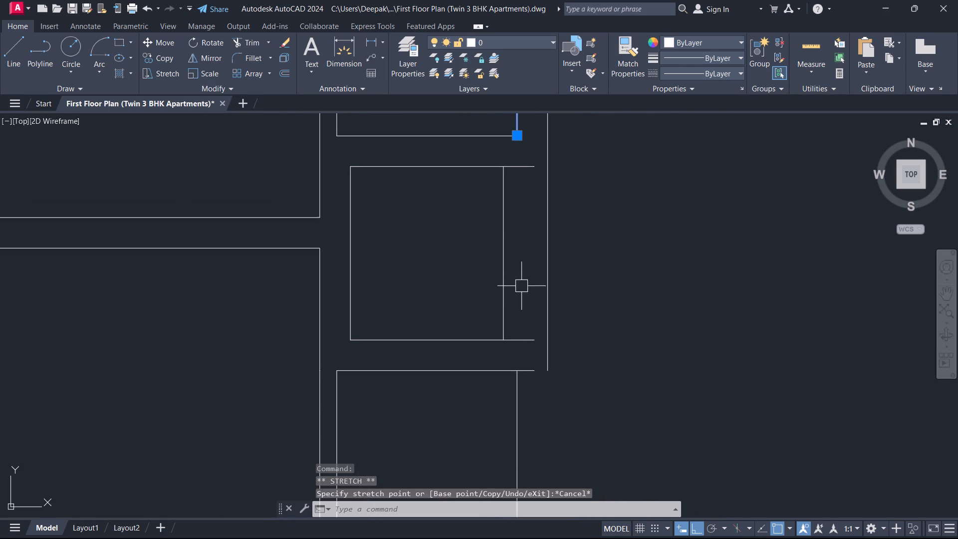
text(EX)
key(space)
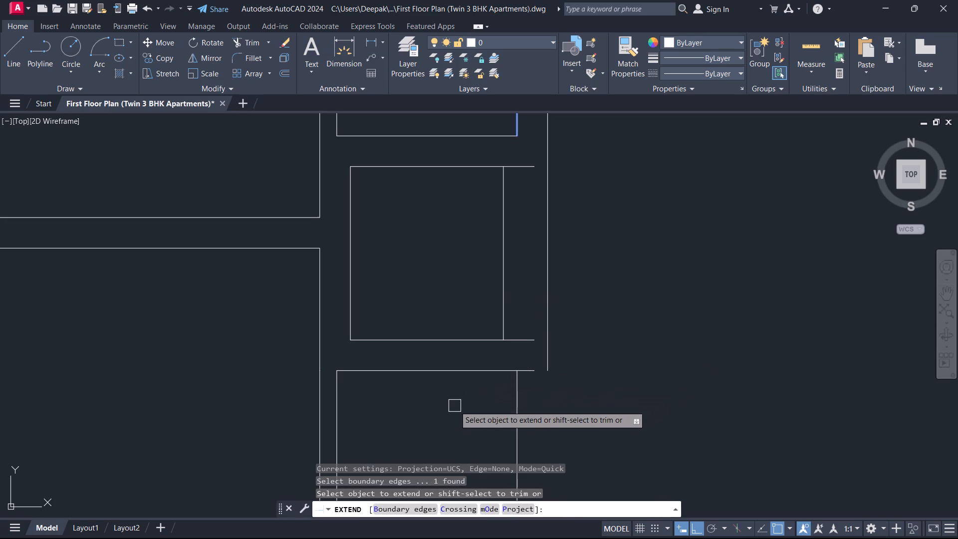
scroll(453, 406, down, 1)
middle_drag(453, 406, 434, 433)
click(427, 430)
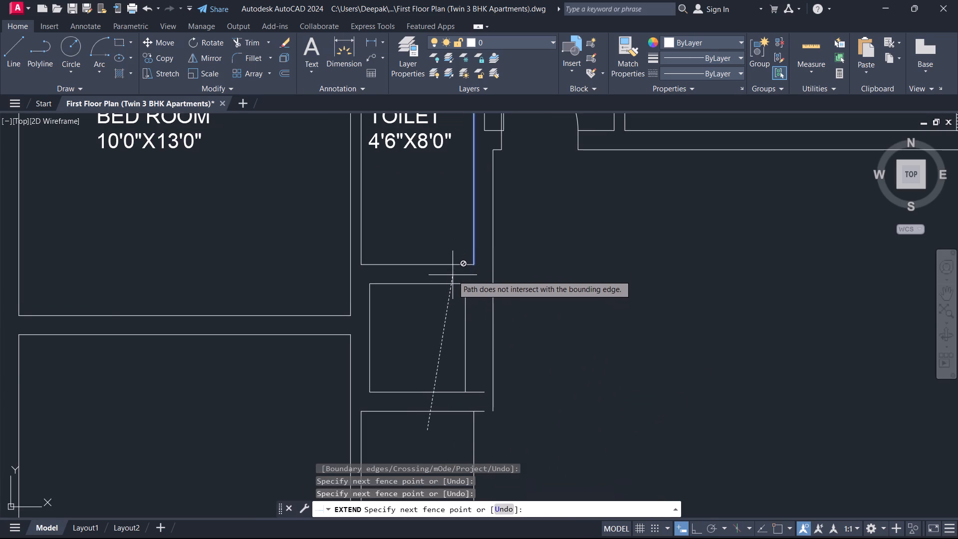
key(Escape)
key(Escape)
Extend the three horizontal wall lines of the small space below the toilet east to the outer east wall line.
key(e)
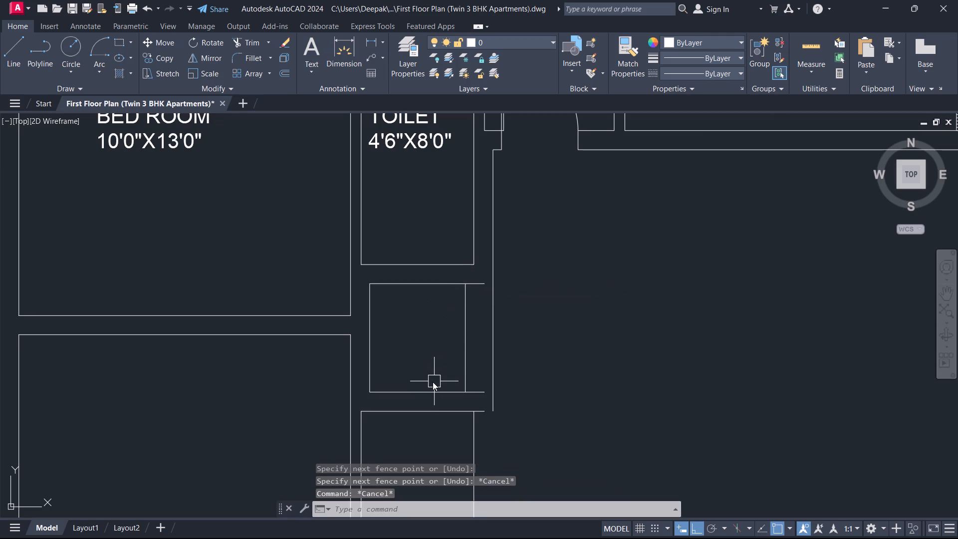
key(x)
key(space)
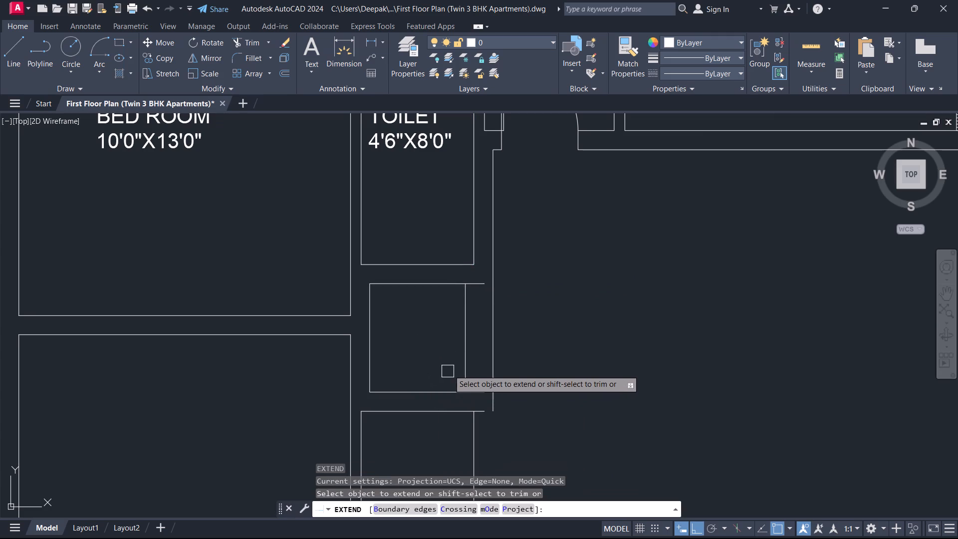
click(440, 422)
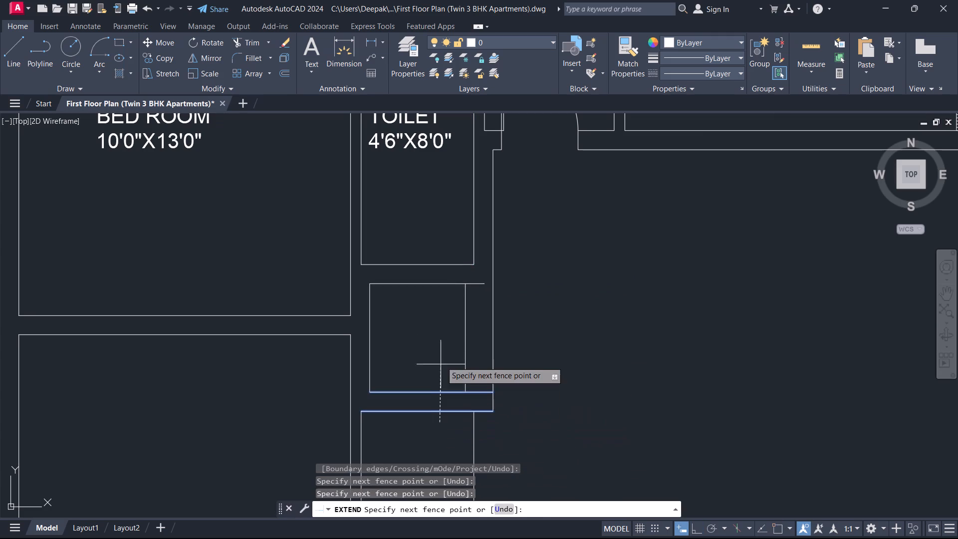
click(459, 274)
key(Escape)
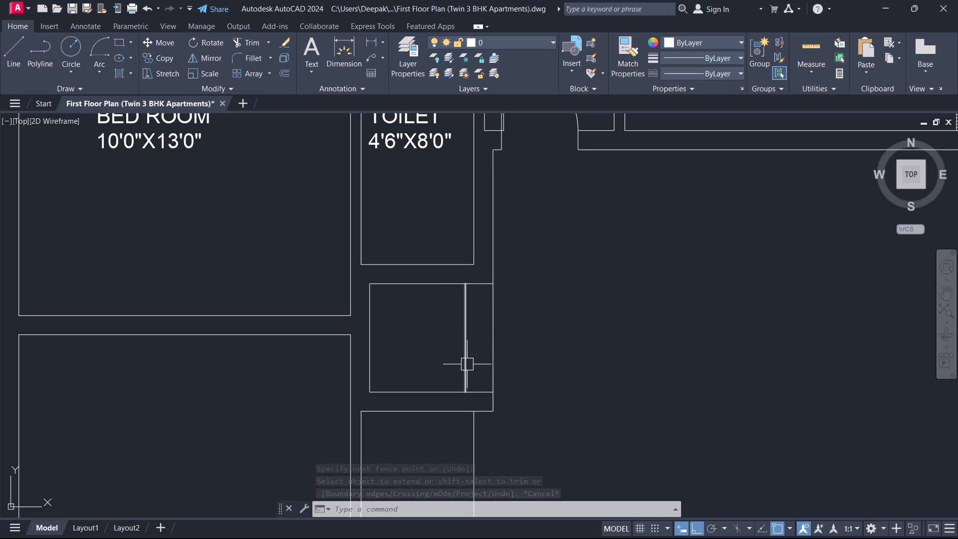
Offset the vertical line east of the southern rooms 5" to the east.
scroll(524, 254, down, 1)
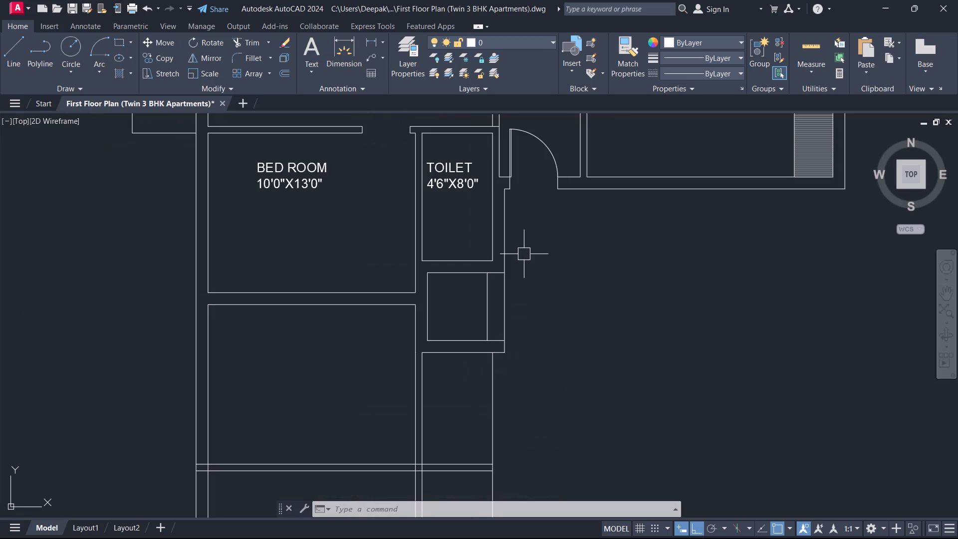
middle_drag(527, 266, 590, 163)
scroll(508, 221, down, 1)
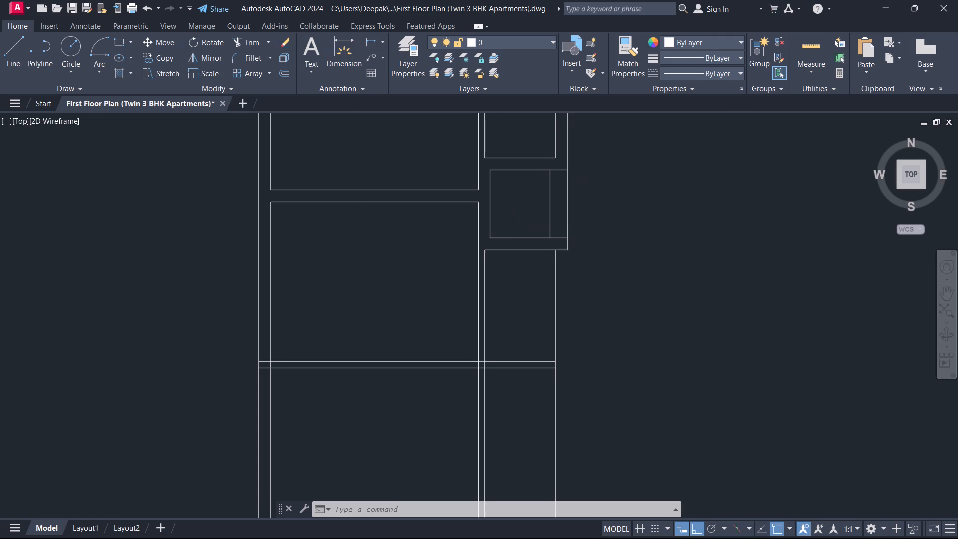
middle_drag(508, 221, 445, 253)
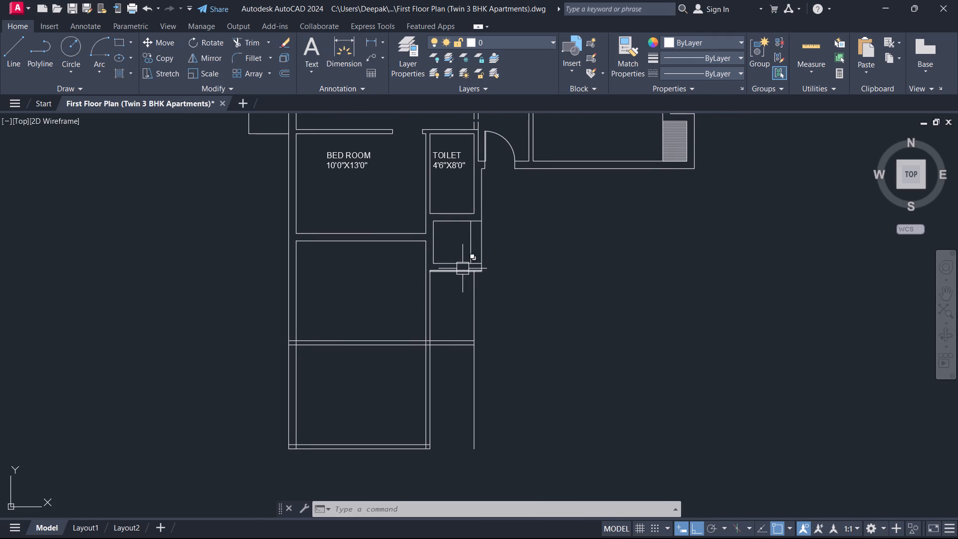
scroll(463, 269, up, 1)
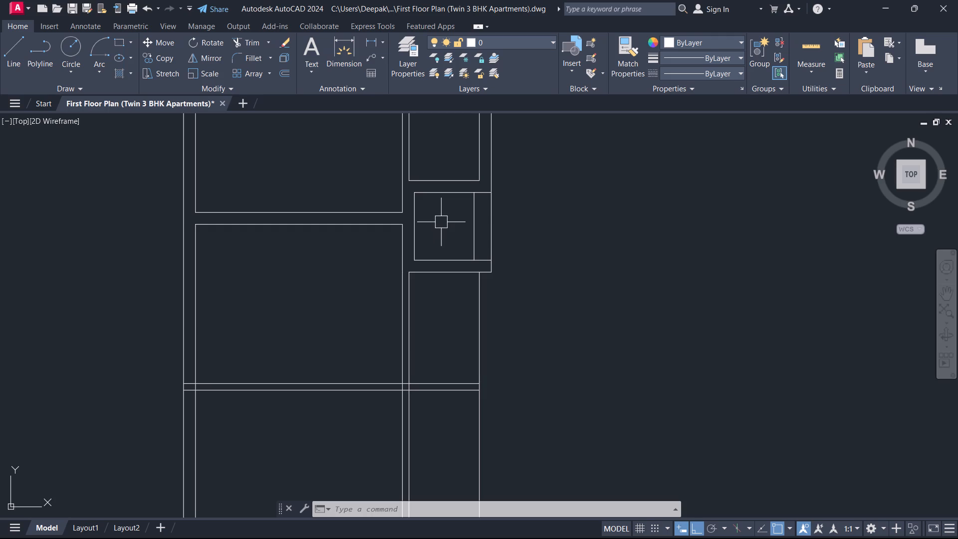
middle_drag(446, 269, 464, 185)
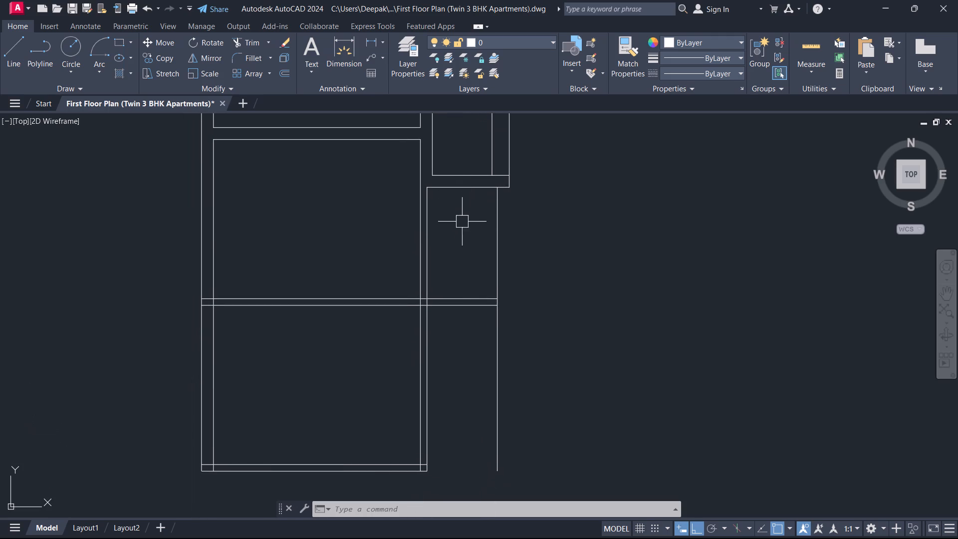
middle_drag(514, 232, 476, 218)
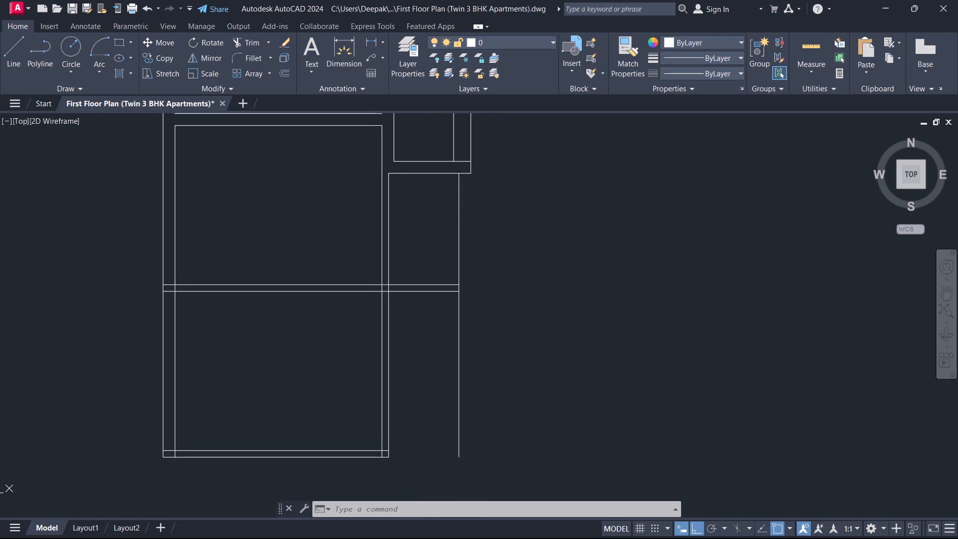
scroll(455, 254, up, 1)
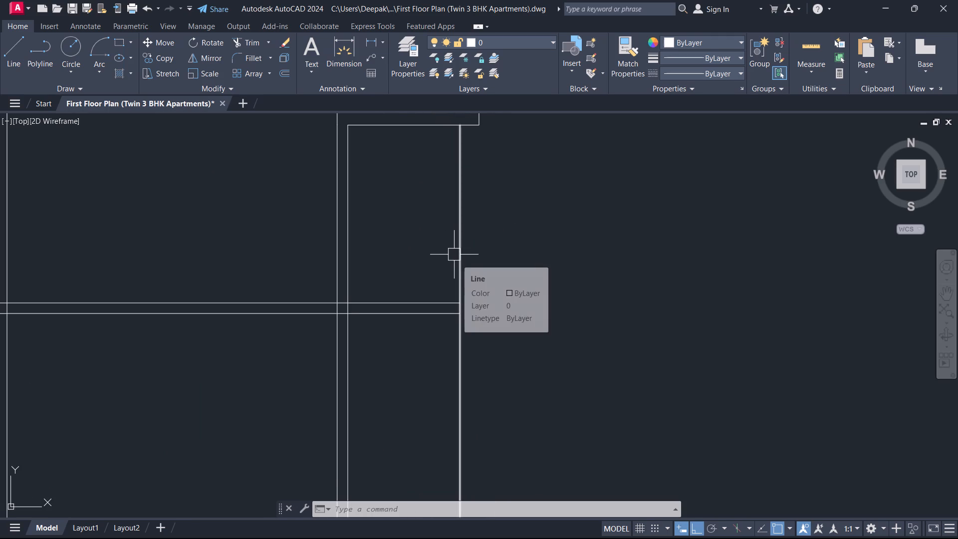
text(O)
key(space)
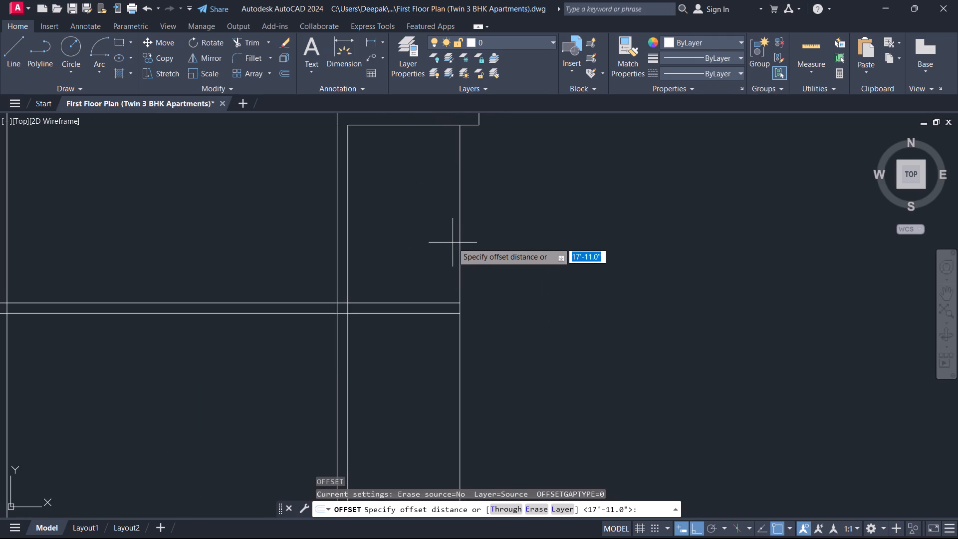
key(5)
key(Return)
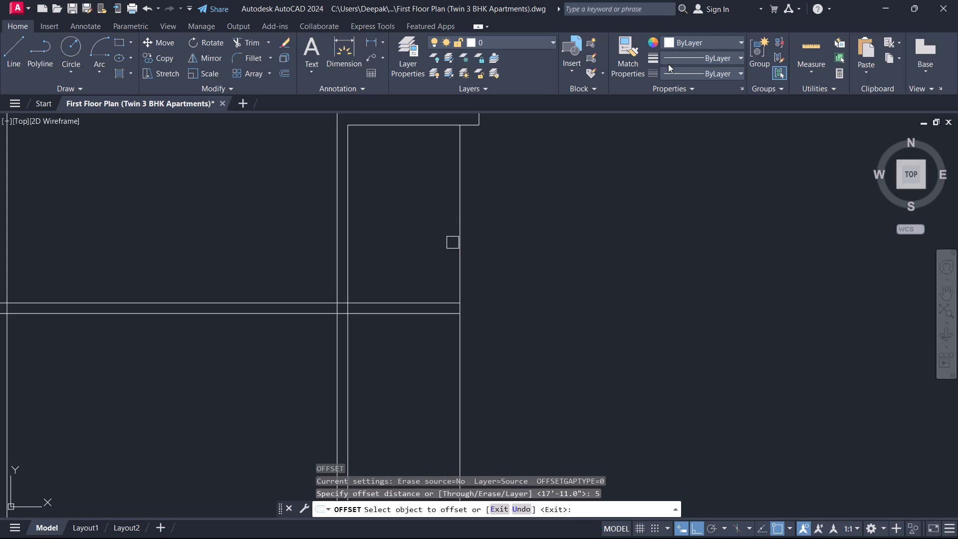
click(456, 224)
click(484, 228)
key(Escape)
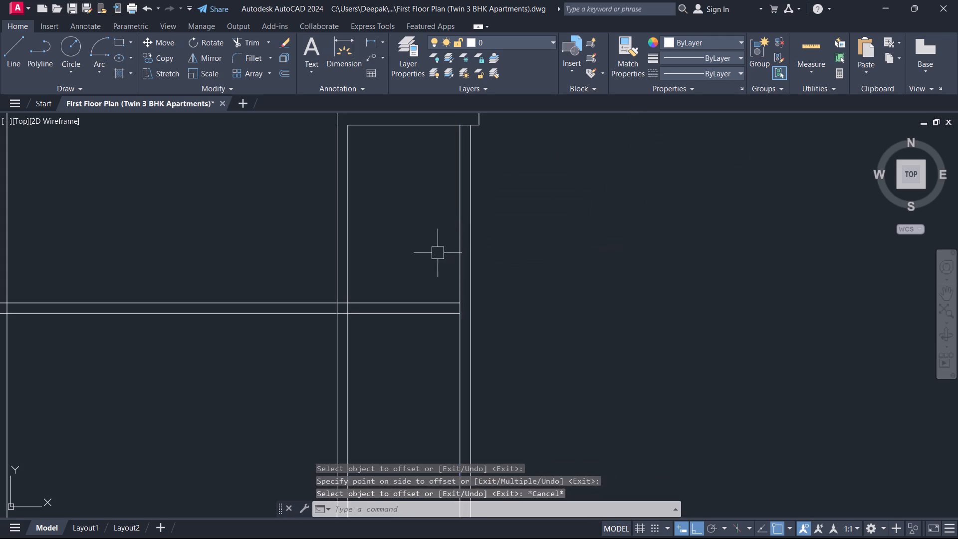
Extend the lower line of the partition between the southern rooms east to the outer line of the new 5" wall.
scroll(418, 254, down, 2)
middle_drag(418, 254, 453, 237)
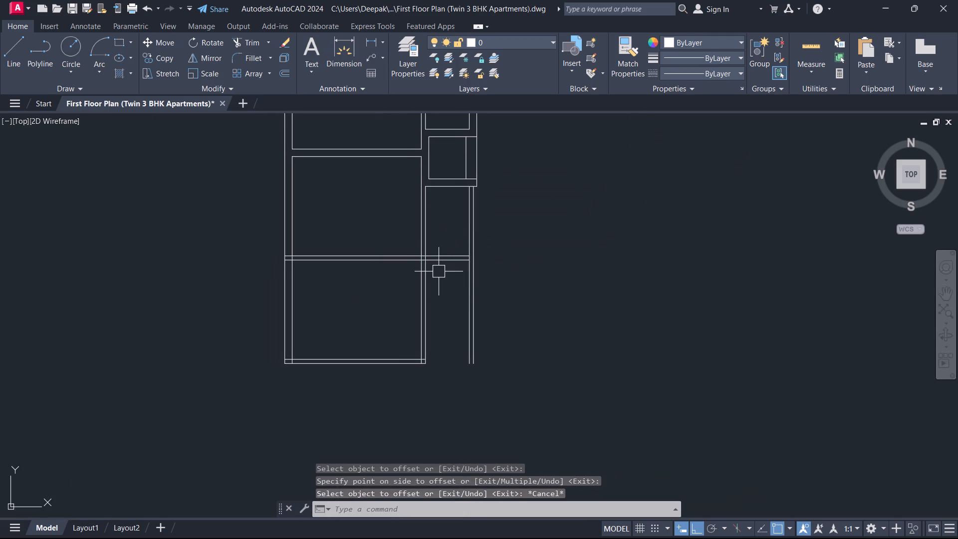
text(EX)
key(space)
scroll(457, 290, up, 2)
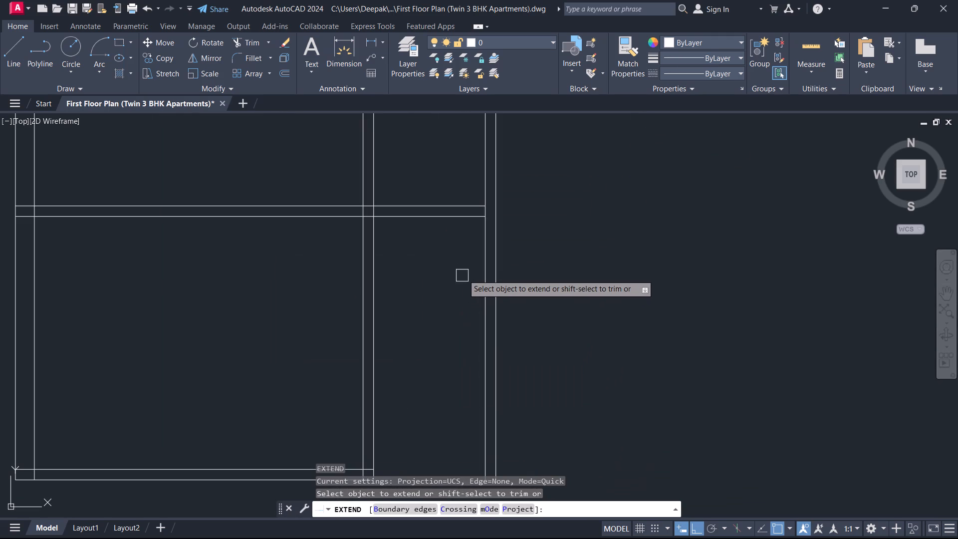
click(465, 222)
key(Escape)
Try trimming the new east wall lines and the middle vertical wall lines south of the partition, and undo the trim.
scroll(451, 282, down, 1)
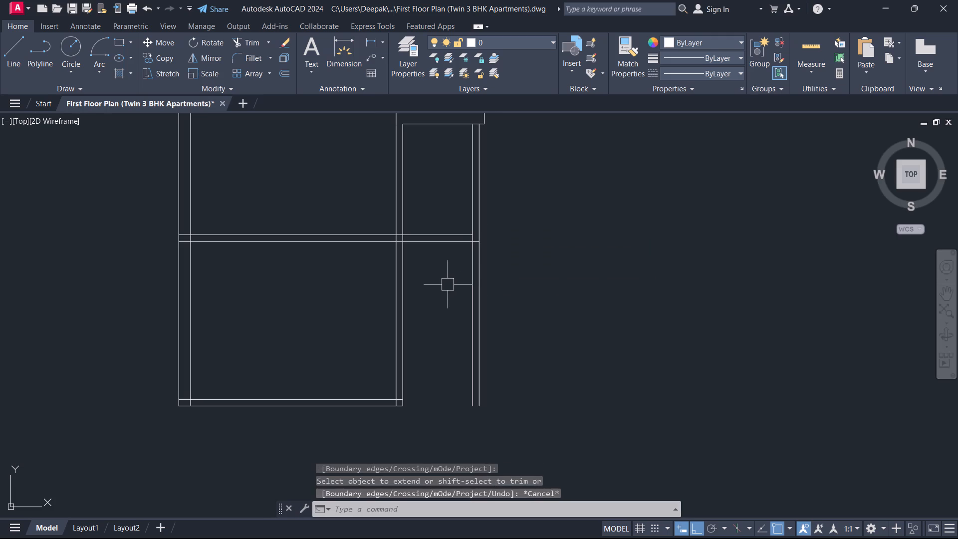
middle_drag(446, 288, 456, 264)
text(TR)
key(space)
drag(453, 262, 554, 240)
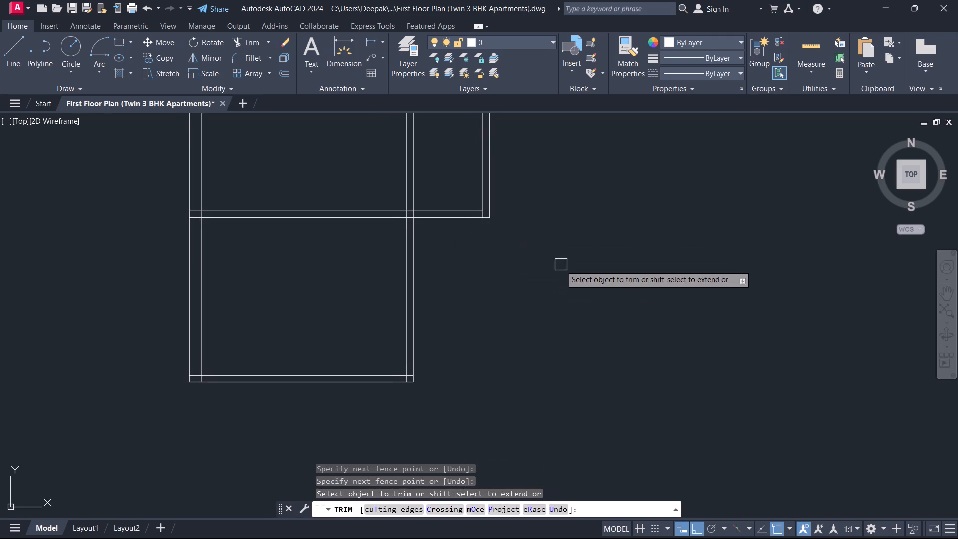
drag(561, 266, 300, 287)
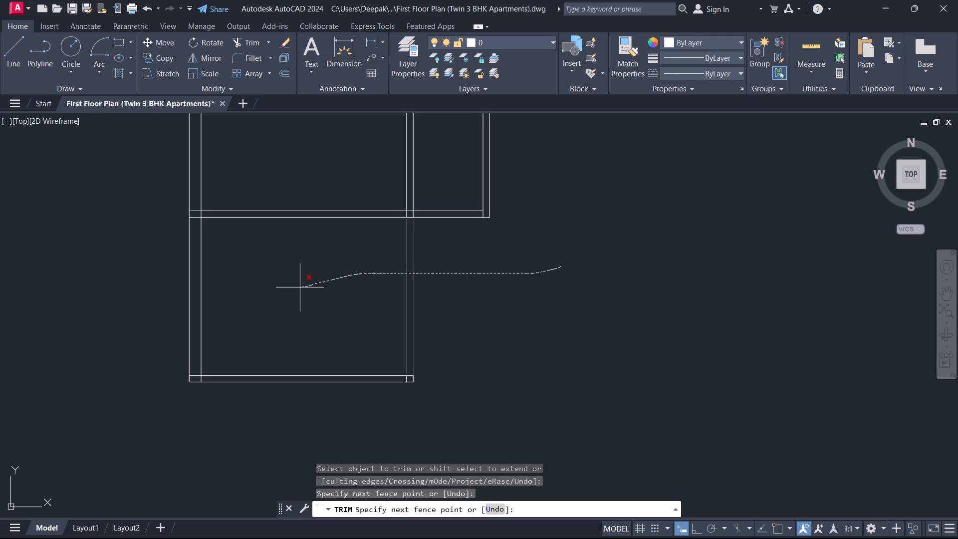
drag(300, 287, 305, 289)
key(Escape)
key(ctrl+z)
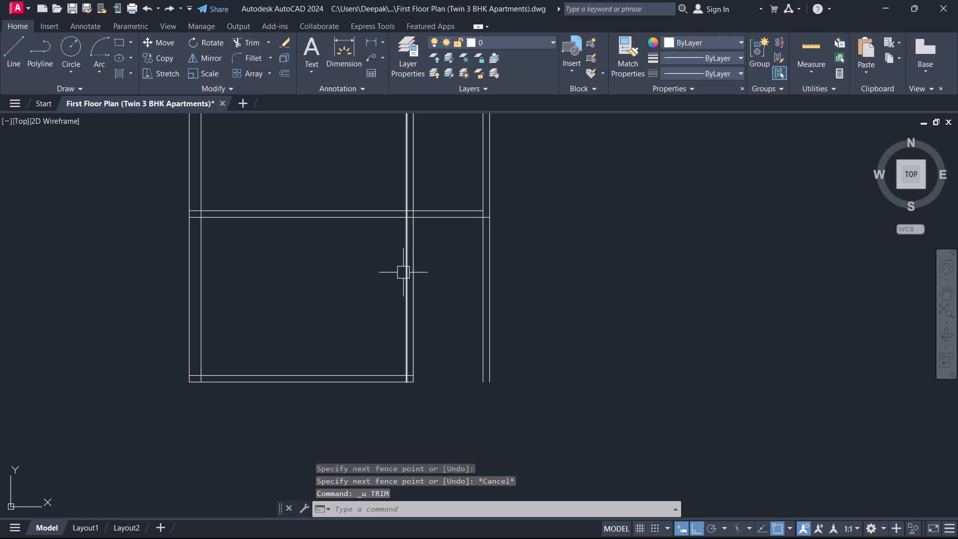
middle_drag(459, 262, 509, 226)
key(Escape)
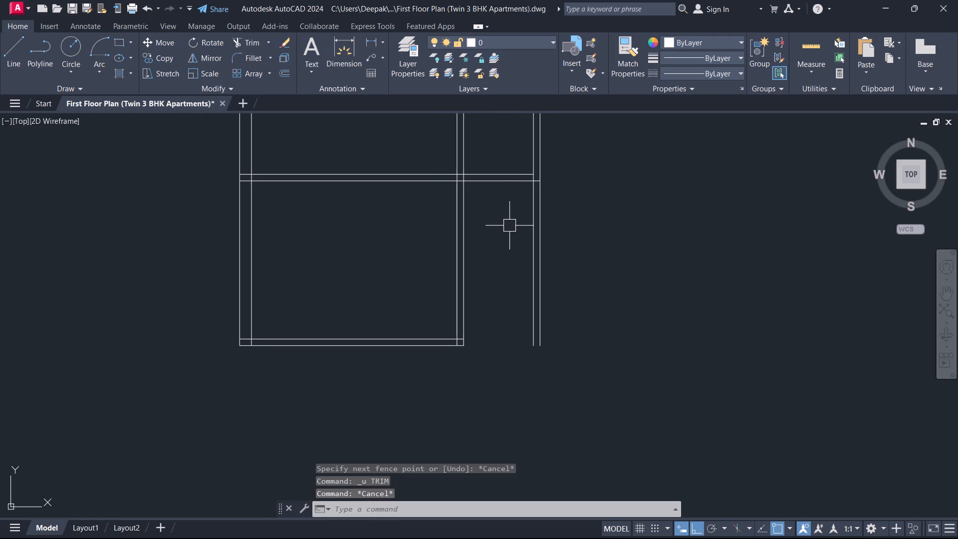
Trim the two lines of the middle vertical wall between the partition and the south wall of the southernmost room.
text(TR)
key(space)
drag(397, 251, 397, 251)
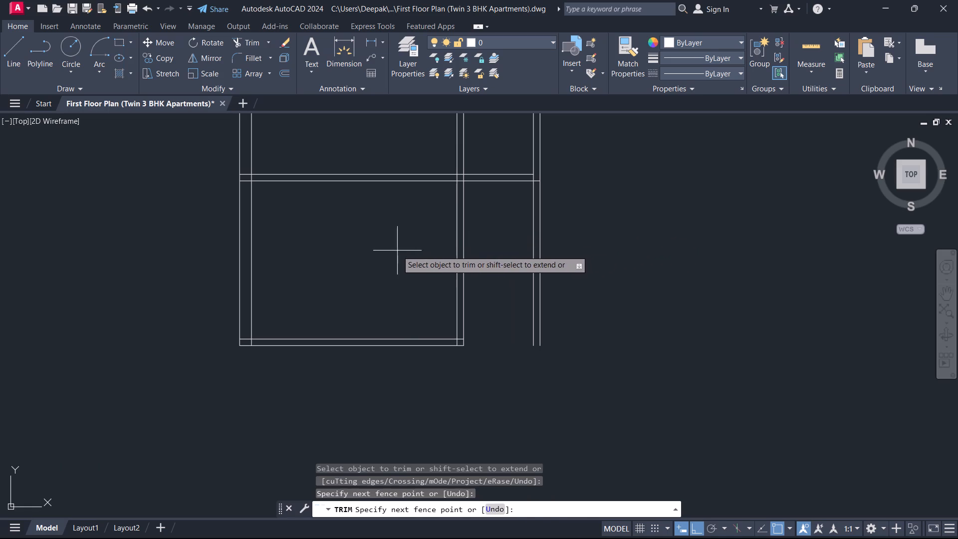
drag(397, 251, 456, 254)
key(Escape)
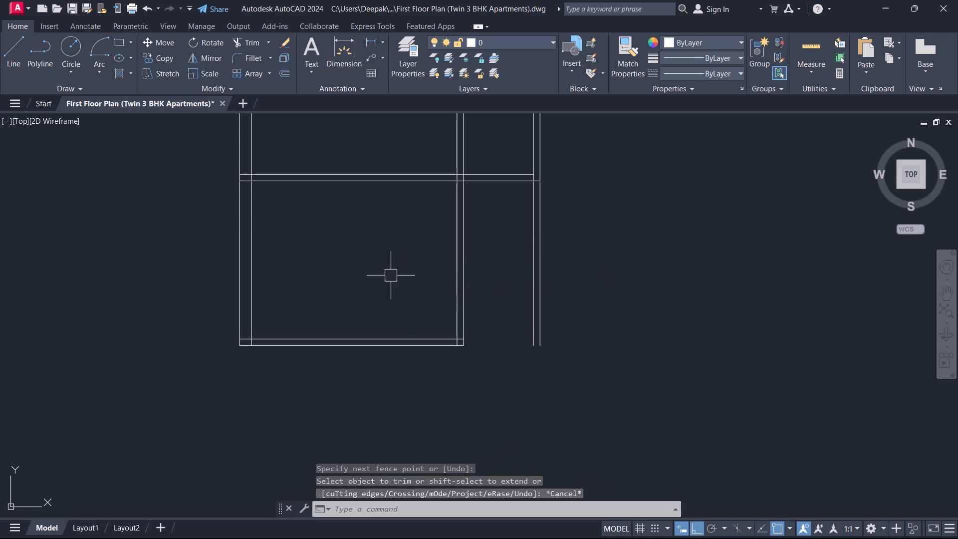
key(space)
key(space)
drag(400, 273, 484, 269)
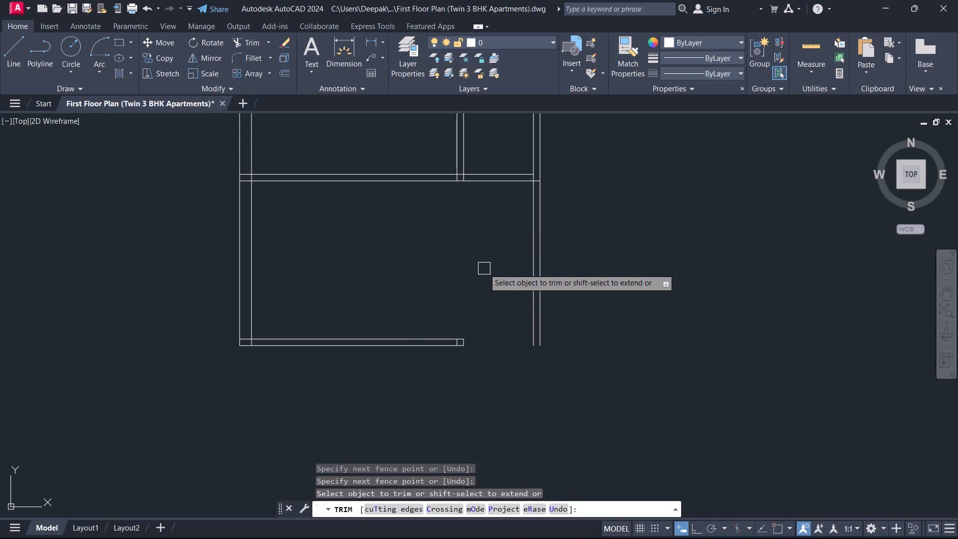
key(Escape)
scroll(442, 266, down, 1)
scroll(406, 344, down, 2)
middle_drag(407, 345, 439, 277)
scroll(439, 277, up, 1)
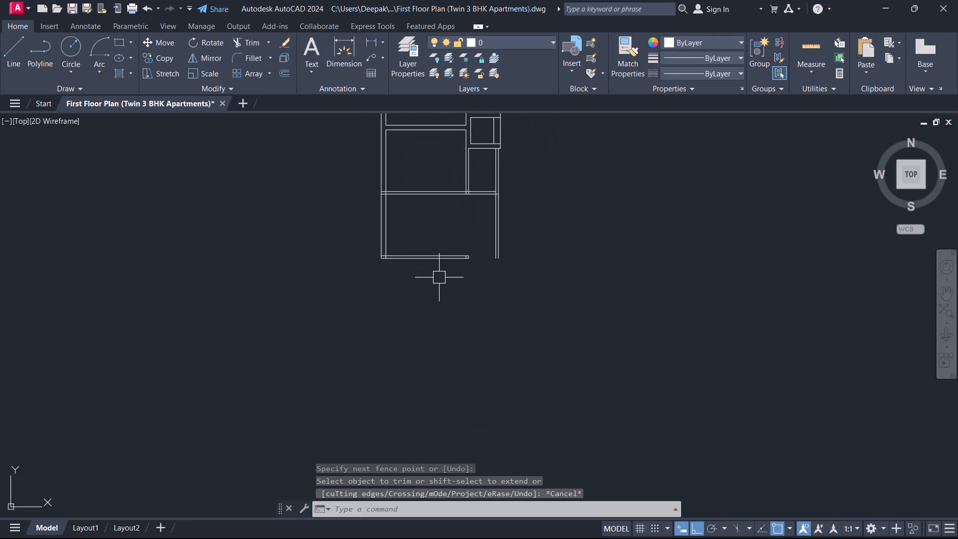
Offset the outer line of the southernmost room's west wall 2' to the west.
middle_drag(440, 291, 448, 290)
scroll(440, 292, up, 1)
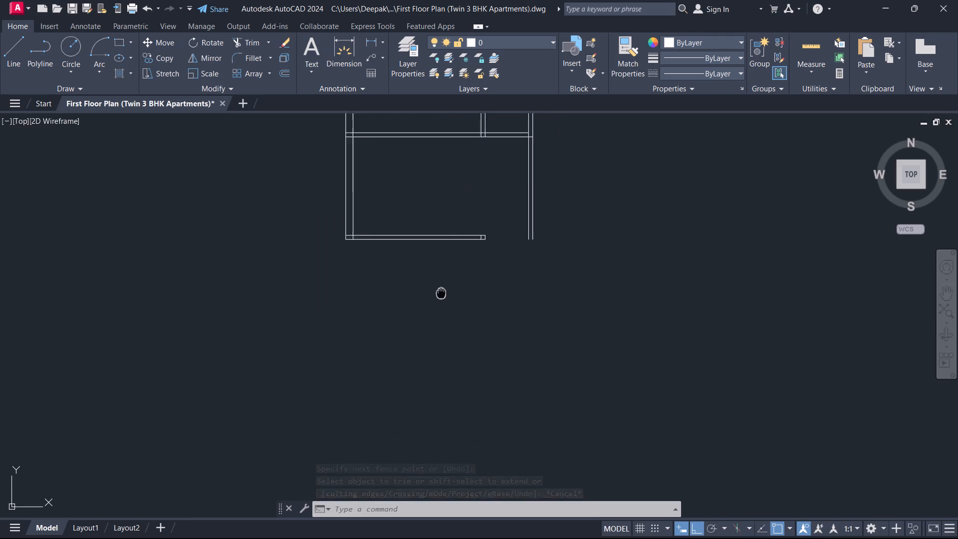
middle_drag(448, 290, 483, 281)
middle_drag(417, 238, 420, 247)
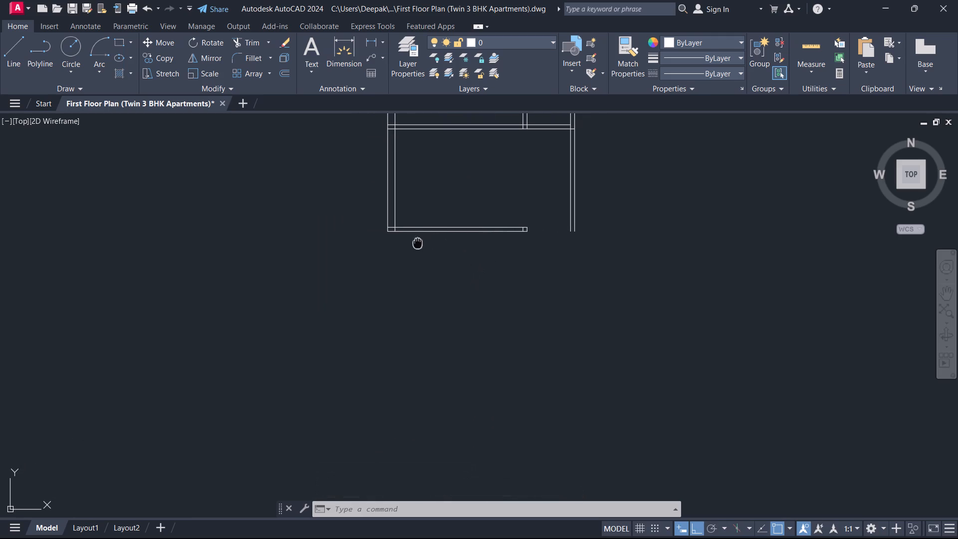
middle_drag(420, 247, 463, 296)
text(O)
key(space)
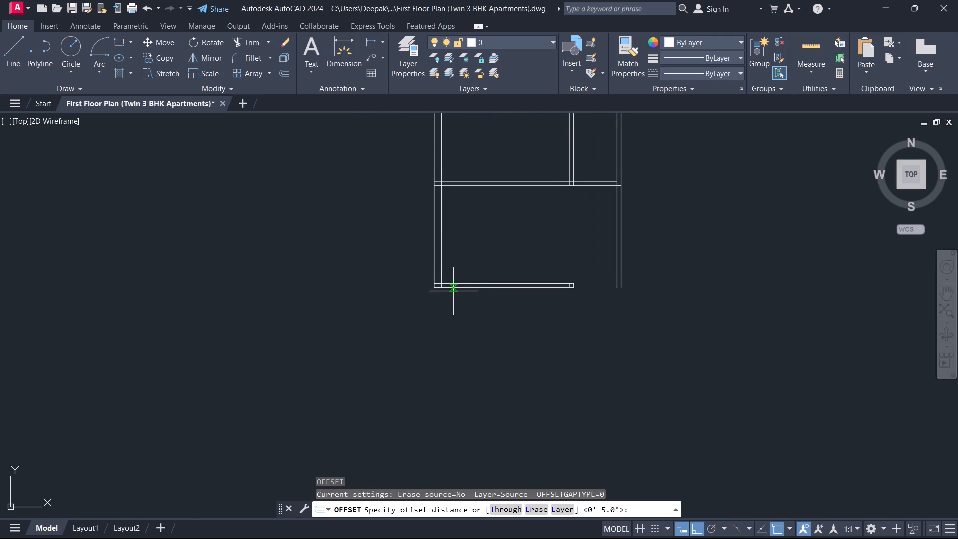
key(2)
key(apostrophe)
key(Return)
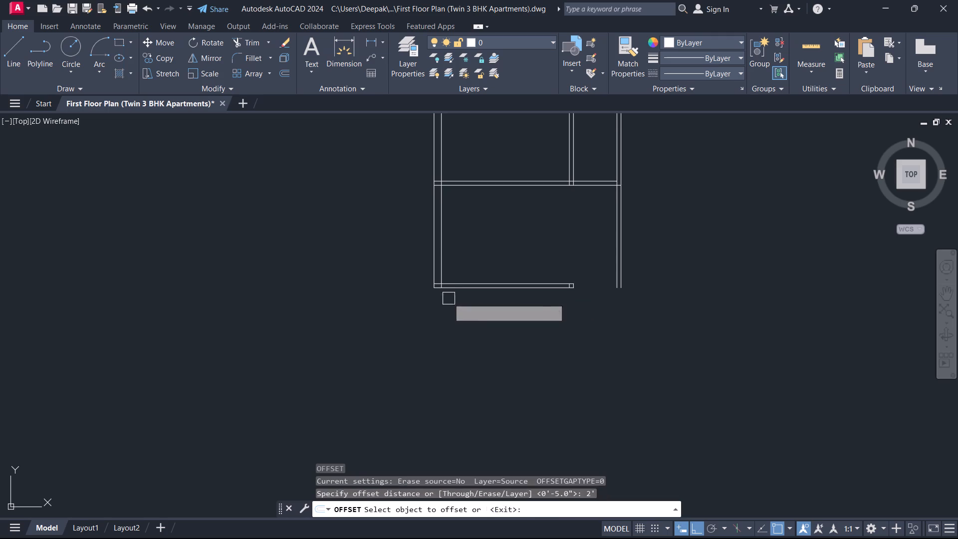
click(432, 268)
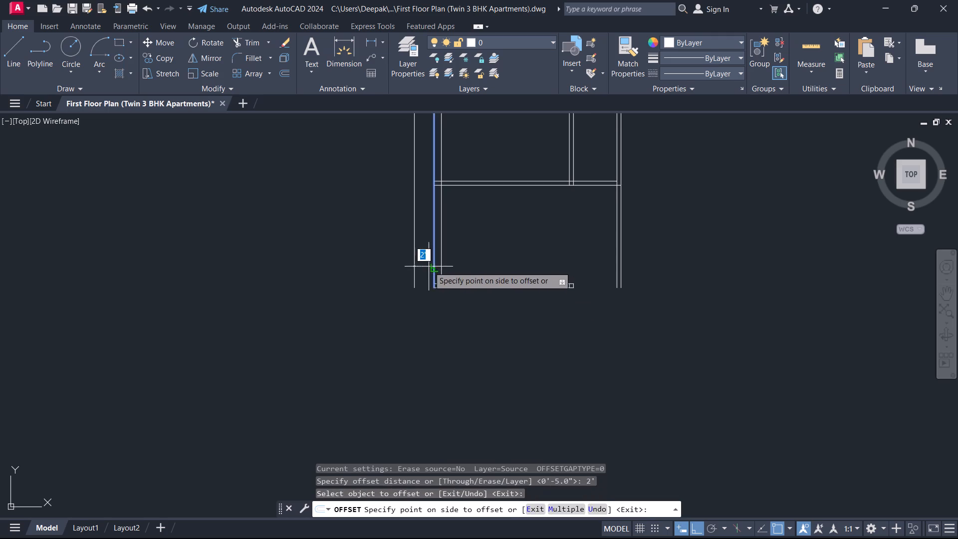
click(408, 267)
key(Escape)
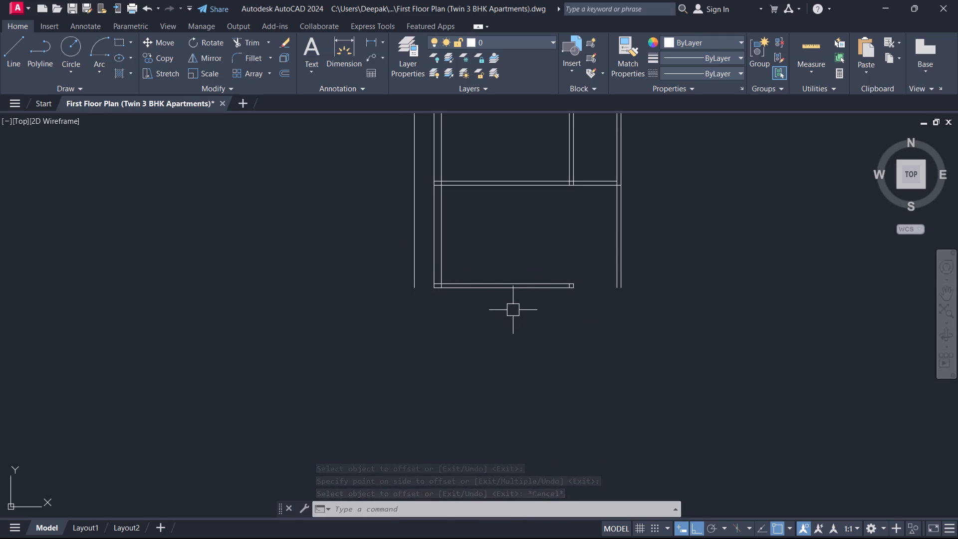
Extend the lower line of the south wall west to the line offset 2' outside the west wall.
text(EX)
key(space)
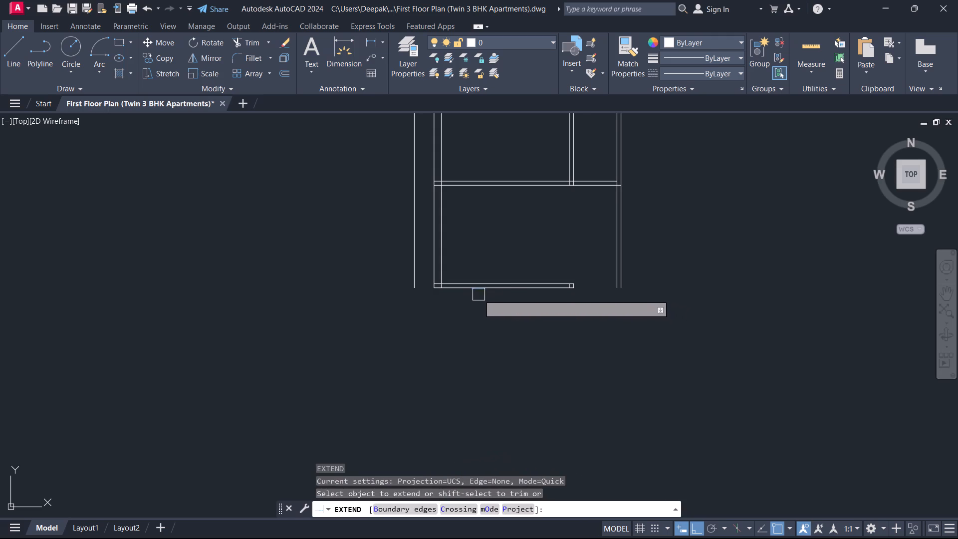
click(471, 291)
key(Escape)
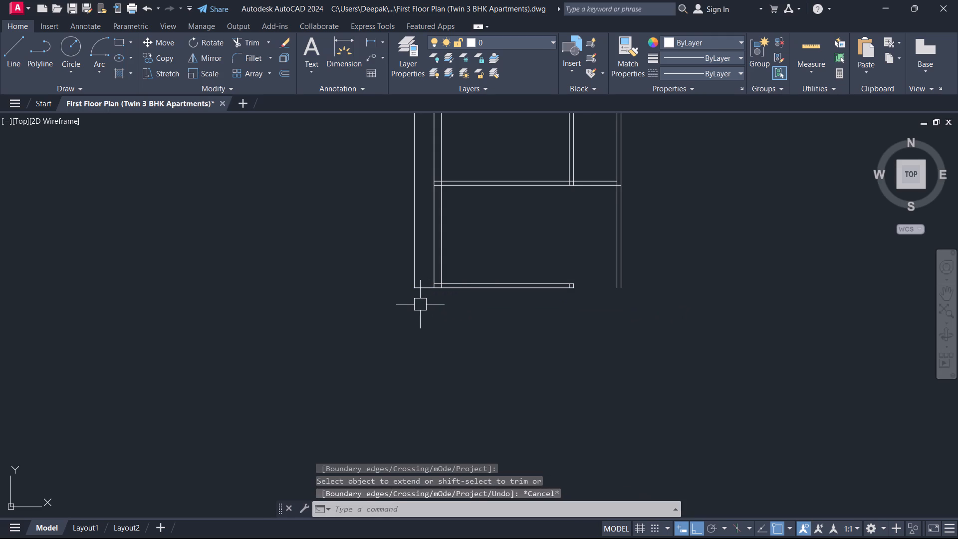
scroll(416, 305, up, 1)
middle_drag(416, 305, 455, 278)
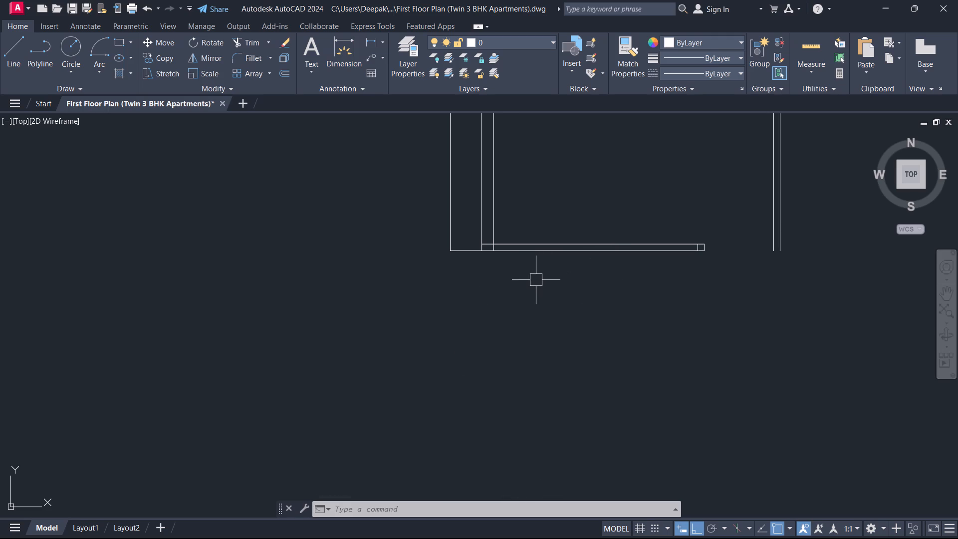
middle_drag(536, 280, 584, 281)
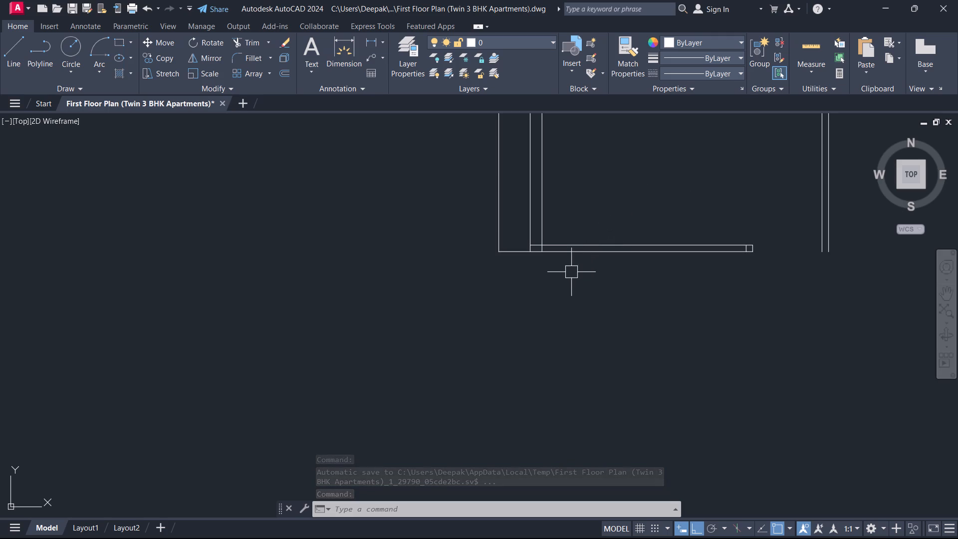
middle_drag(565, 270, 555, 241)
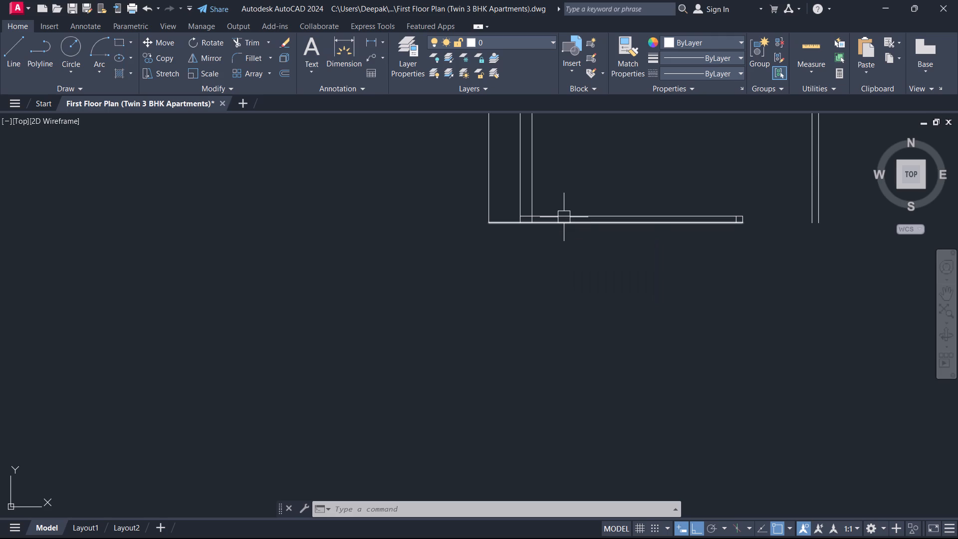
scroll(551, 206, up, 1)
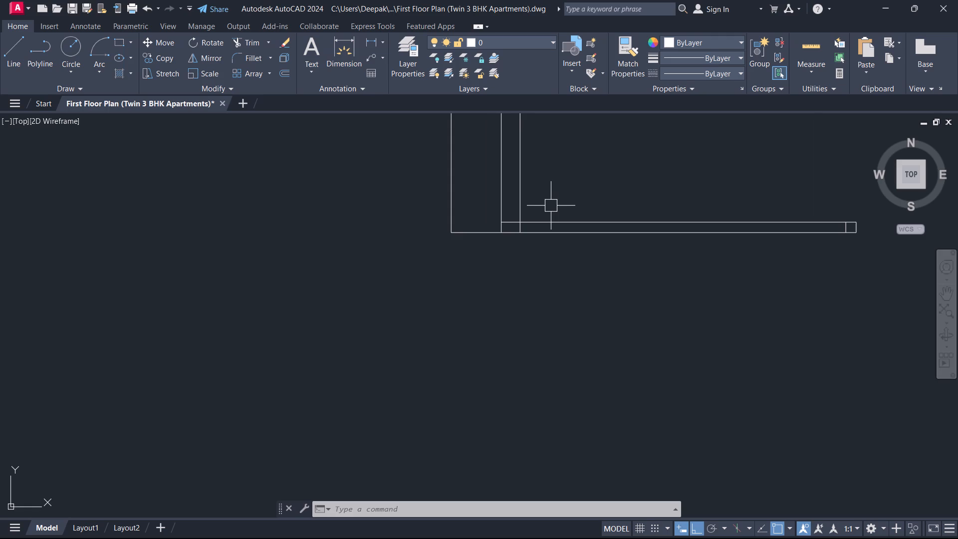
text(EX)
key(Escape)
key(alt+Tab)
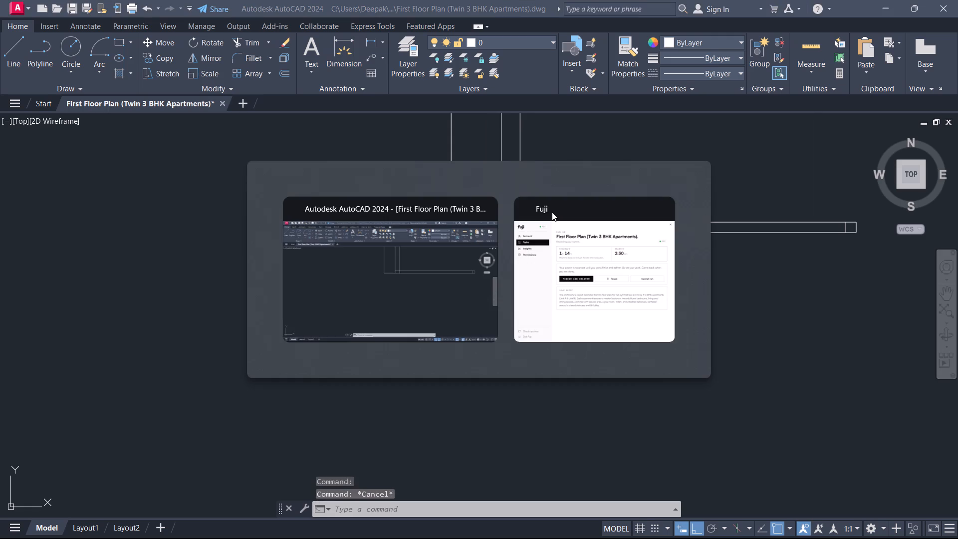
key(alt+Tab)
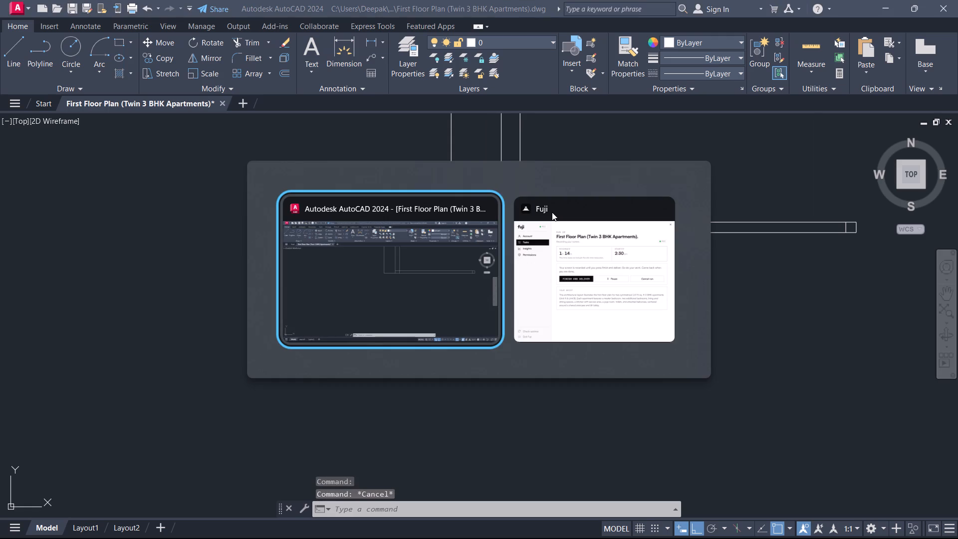
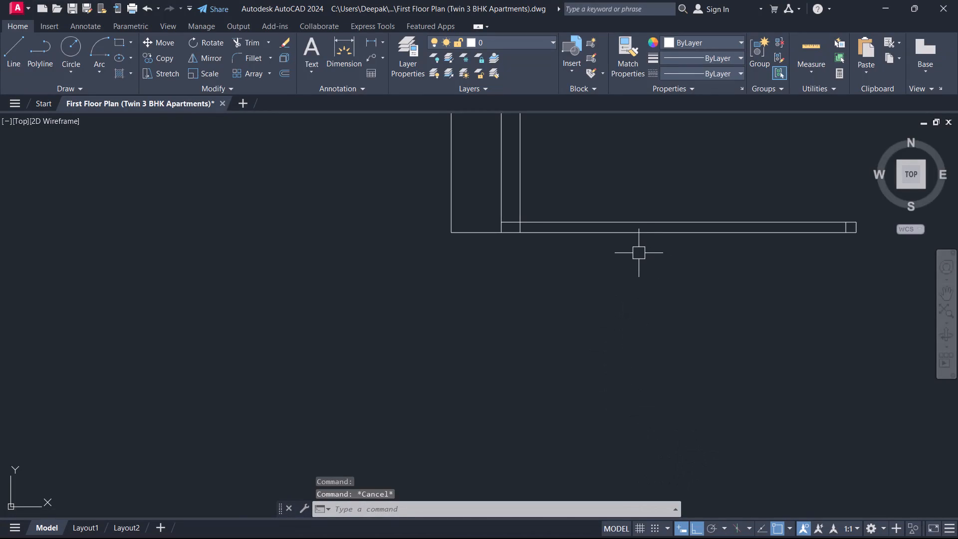
Extend the upper line of the south wall west to the line offset 2' outside the west wall.
text(EX)
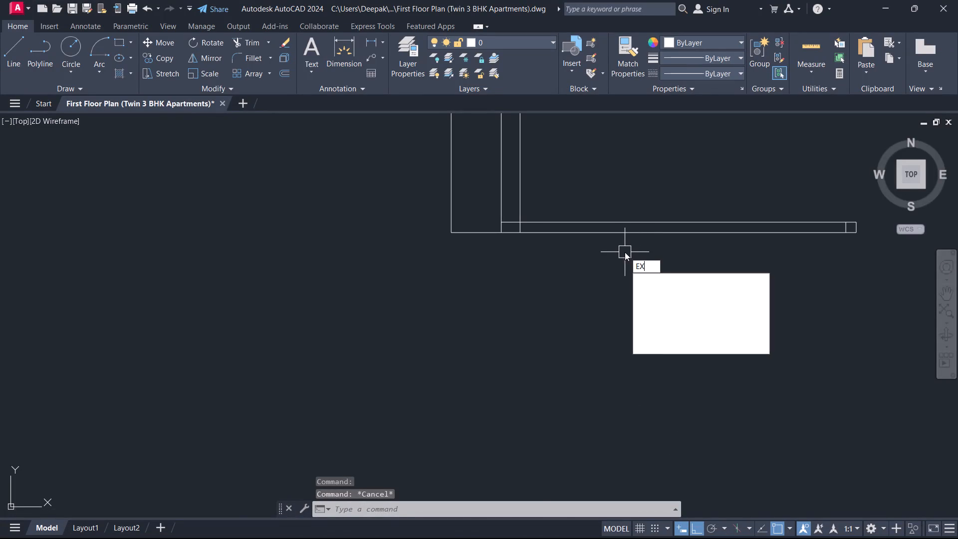
key(space)
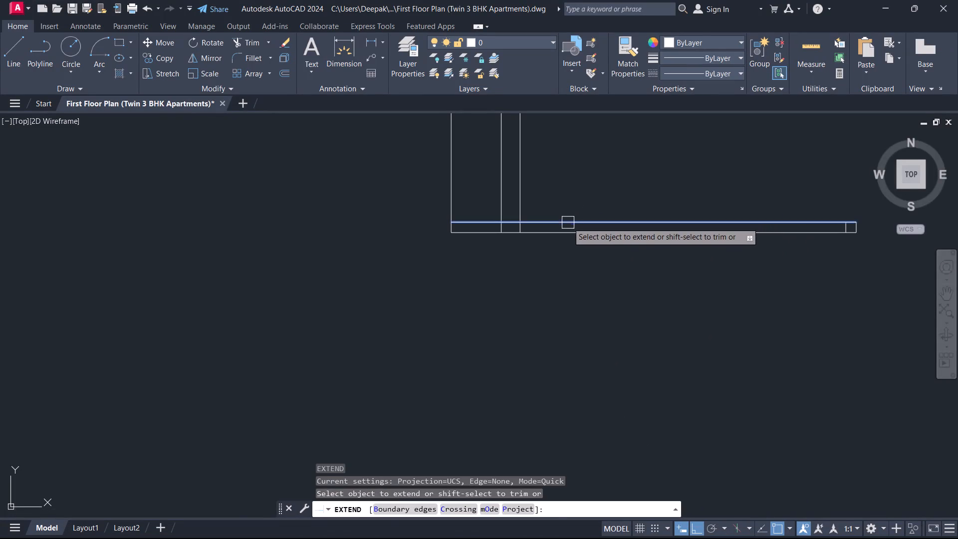
click(568, 223)
key(Escape)
Trim away the 2' offset line north of the south wall, including its portion inside the projection beside the living room.
scroll(455, 217, down, 2)
middle_drag(414, 227, 425, 334)
scroll(414, 227, down, 1)
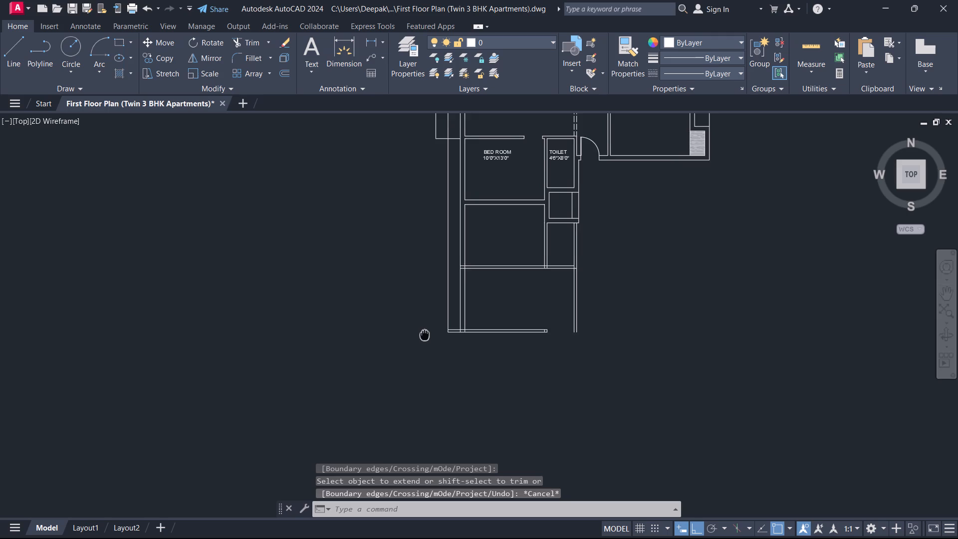
middle_drag(425, 334, 450, 326)
scroll(435, 299, up, 1)
scroll(450, 326, down, 2)
scroll(479, 268, up, 1)
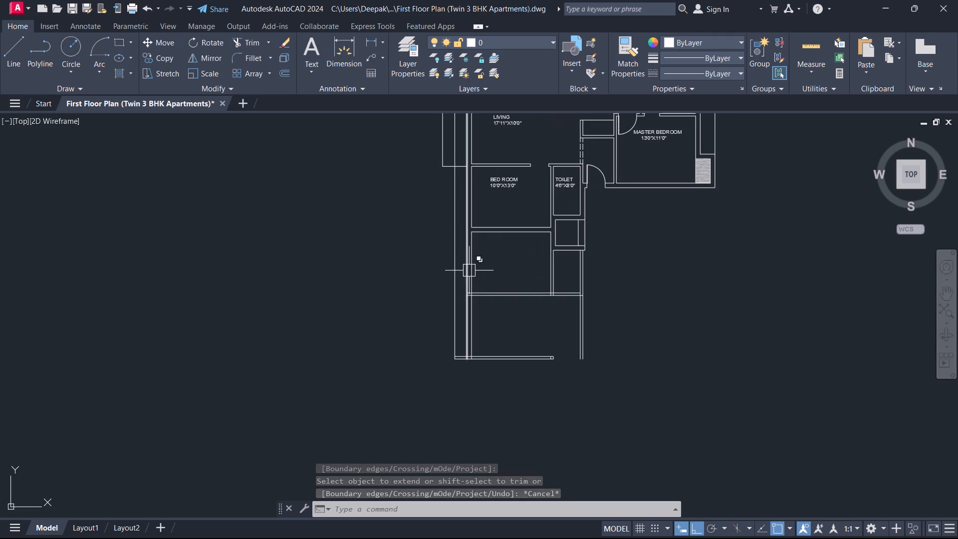
text(TR)
key(space)
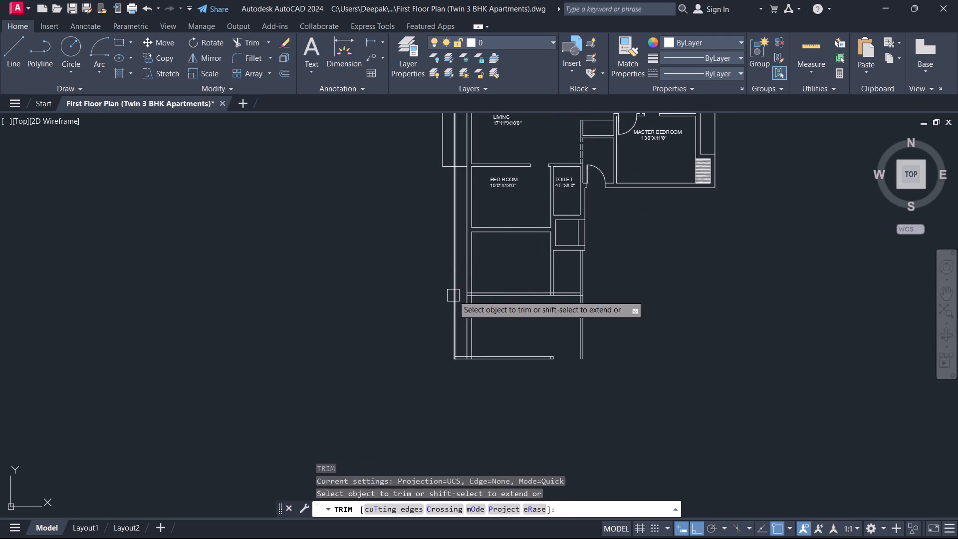
click(452, 295)
scroll(444, 147, up, 2)
click(464, 160)
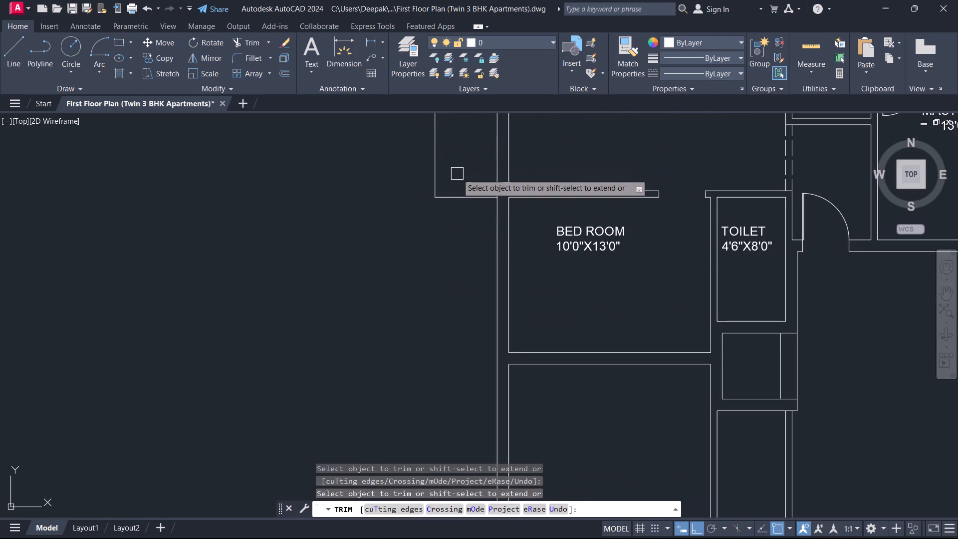
key(Escape)
Stretch the lower end of the short line closing the south wall's west end southward as the new room's outer west wall line.
scroll(435, 232, down, 2)
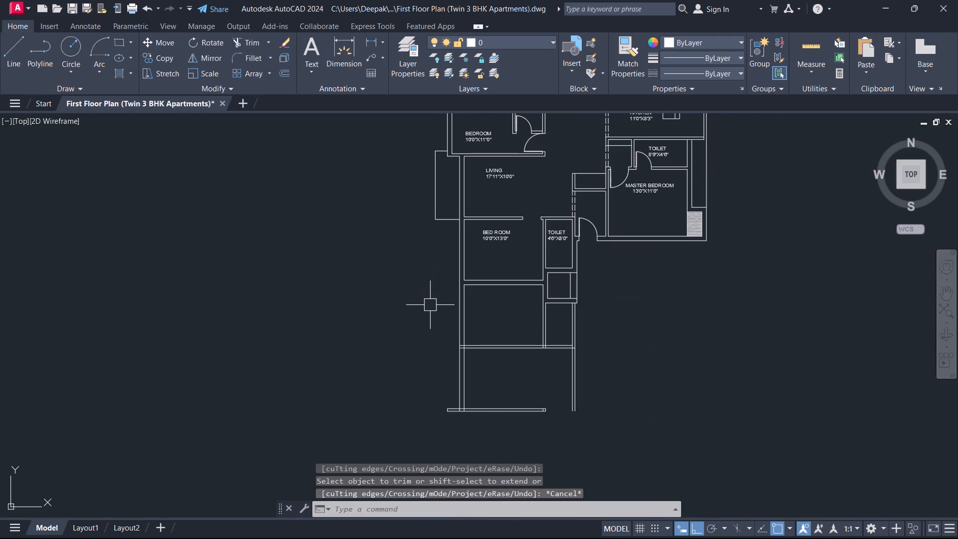
middle_drag(430, 305, 423, 233)
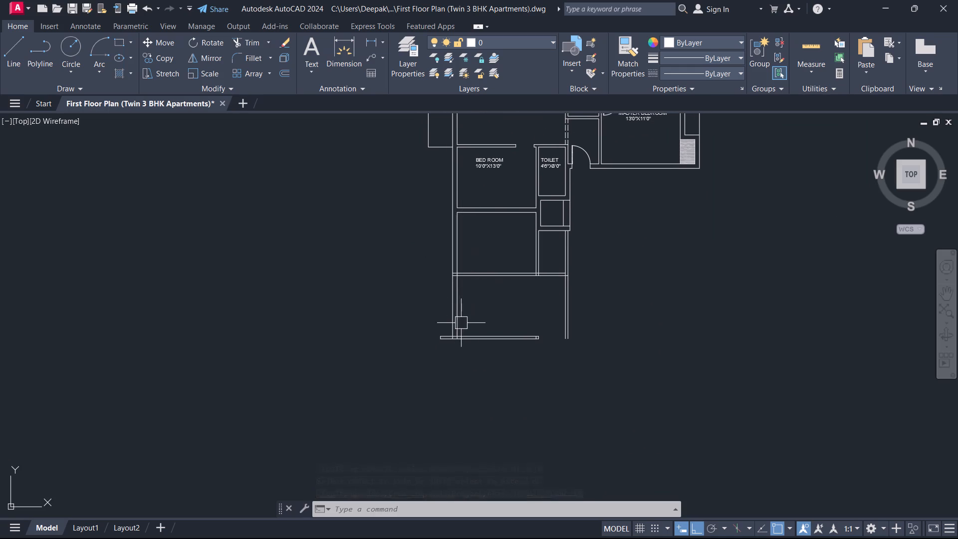
scroll(466, 340, up, 2)
middle_drag(472, 372, 518, 231)
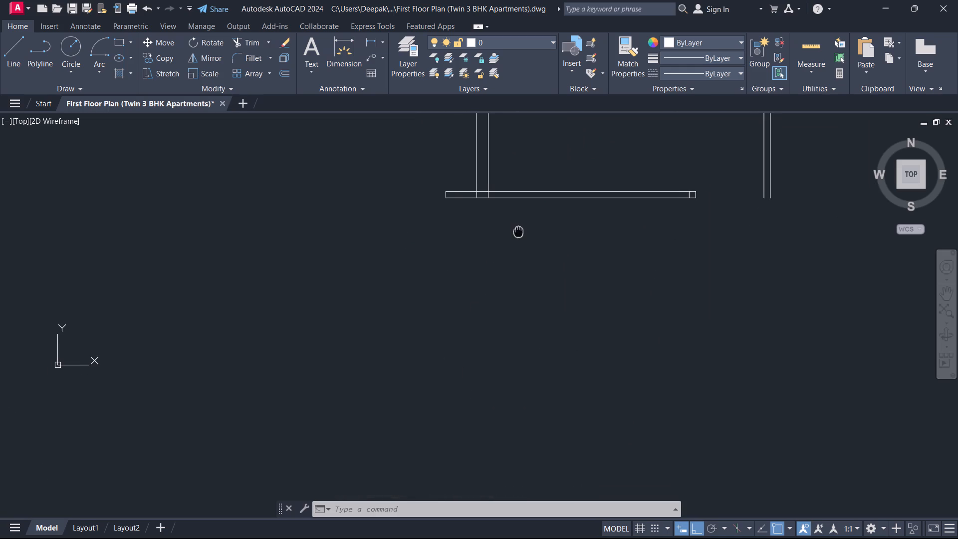
middle_drag(518, 231, 519, 230)
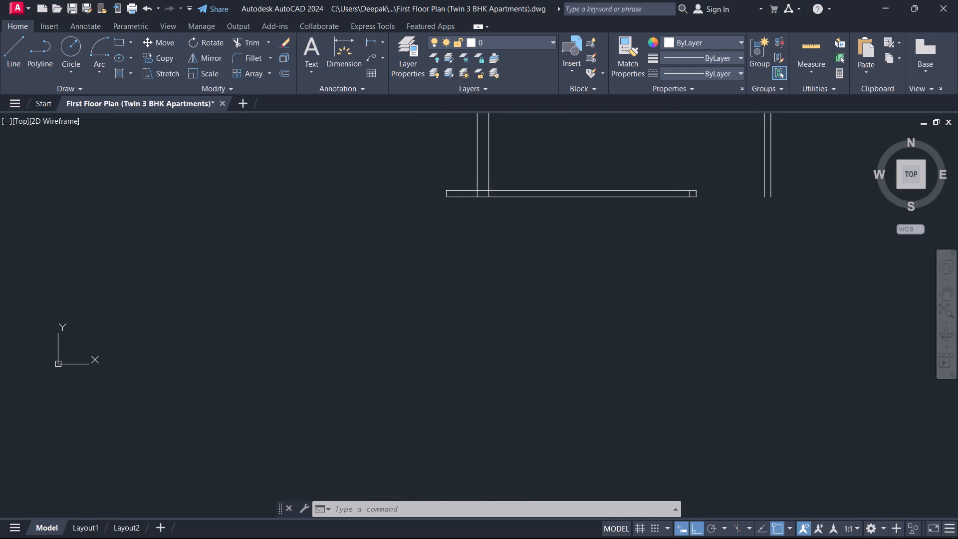
scroll(446, 233, up, 2)
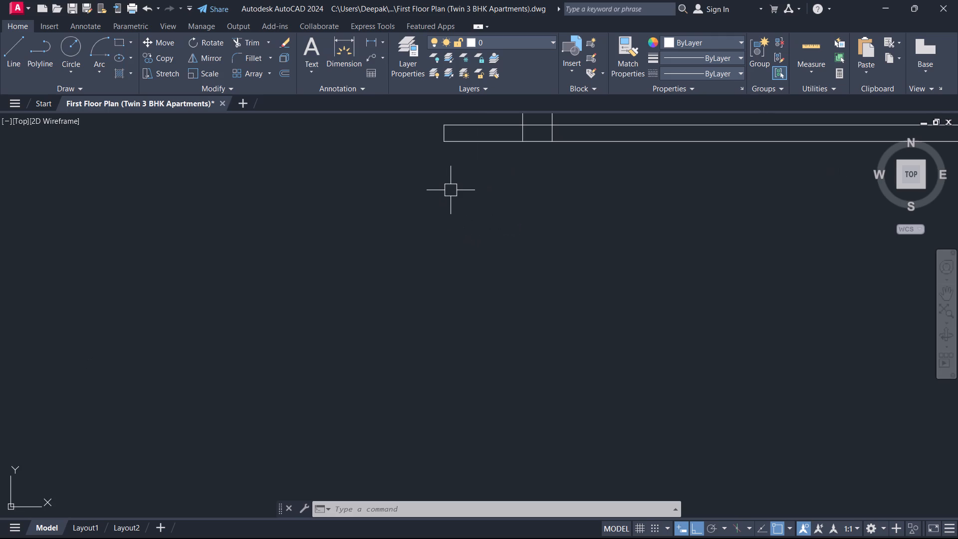
middle_drag(448, 173, 427, 268)
scroll(428, 244, up, 2)
click(414, 207)
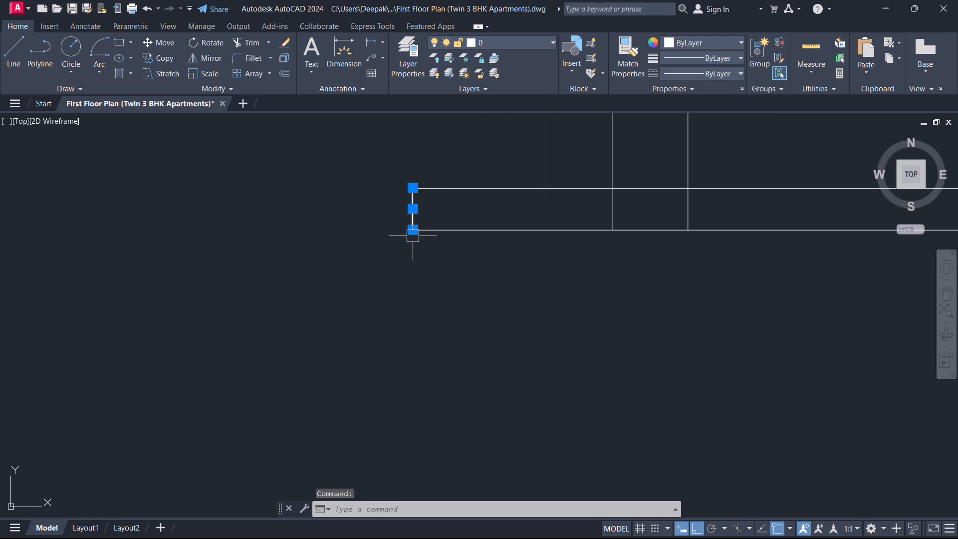
click(412, 229)
scroll(421, 324, up, 1)
scroll(421, 326, down, 4)
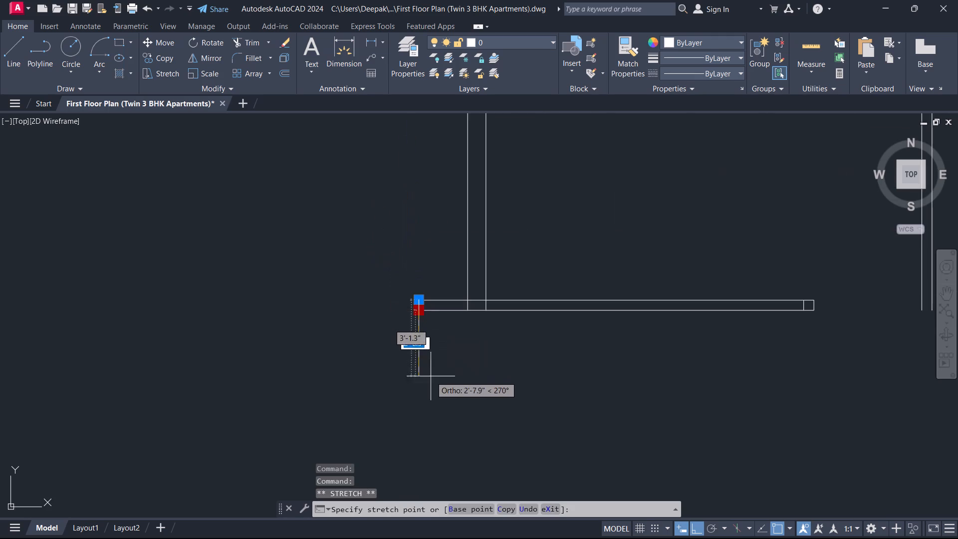
scroll(434, 381, down, 3)
middle_drag(434, 381, 436, 153)
click(422, 306)
key(Escape)
Offset the lower line of the south wall 11' to the south.
scroll(471, 197, up, 1)
middle_drag(471, 197, 455, 370)
text(O)
key(space)
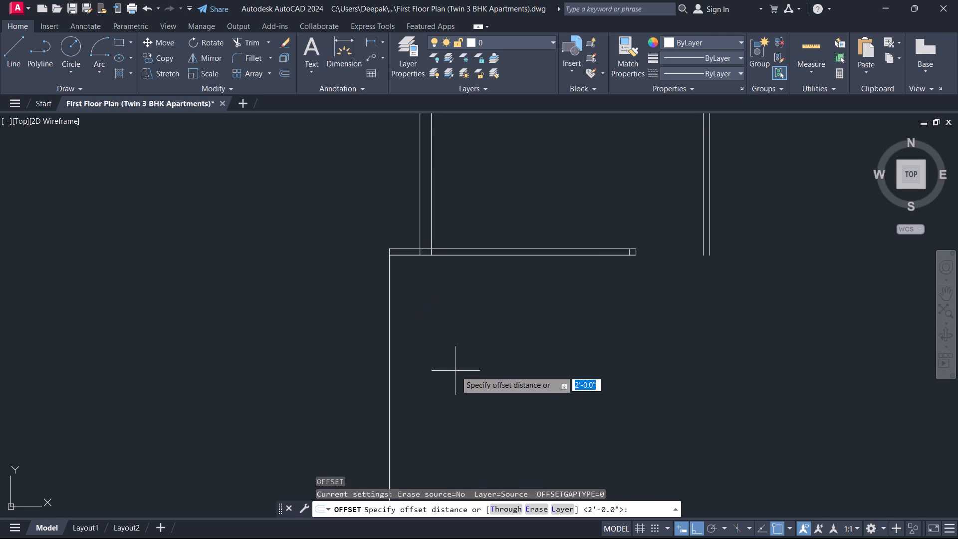
text(11')
key(Return)
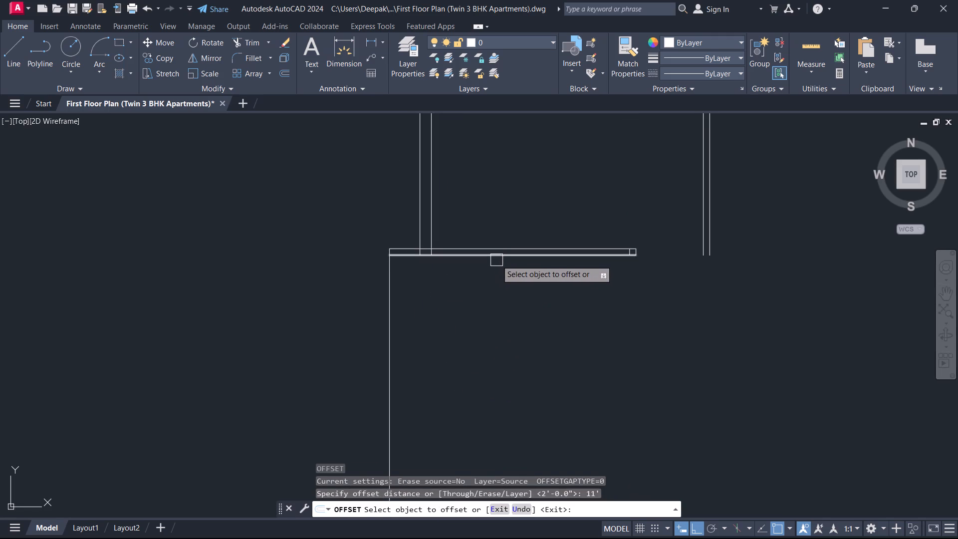
click(494, 259)
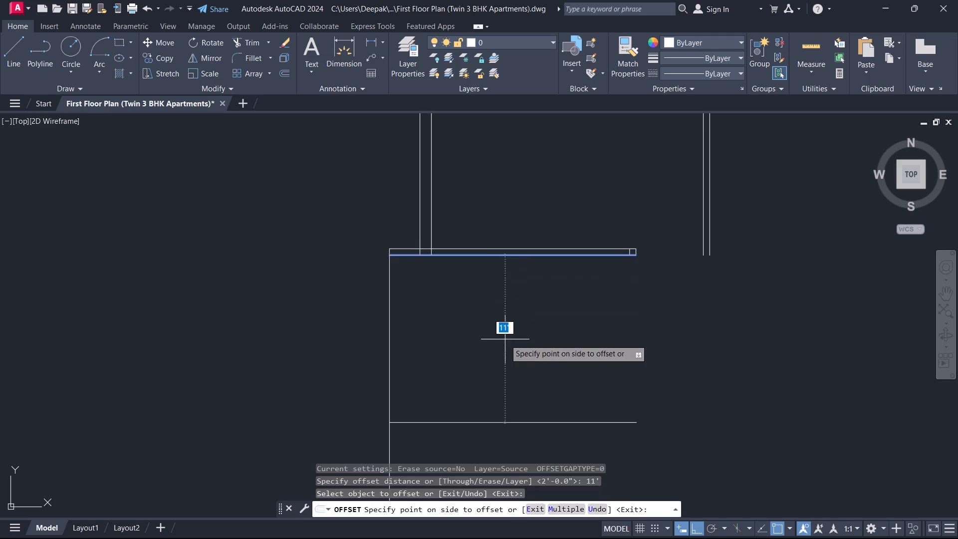
click(505, 340)
scroll(513, 340, down, 2)
middle_drag(513, 340, 517, 244)
scroll(499, 283, up, 2)
key(Escape)
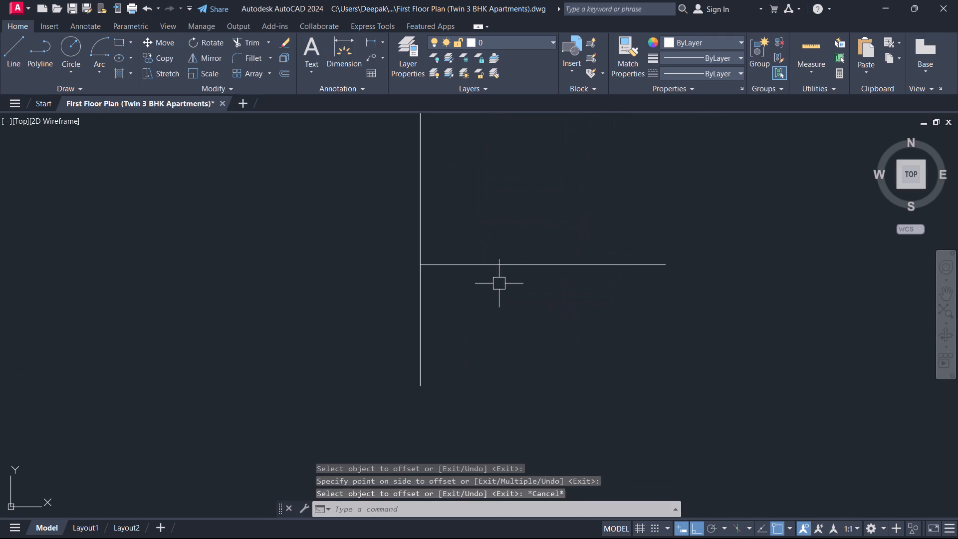
Offset the new room's outer west wall line 9" to the east.
middle_drag(499, 284, 480, 315)
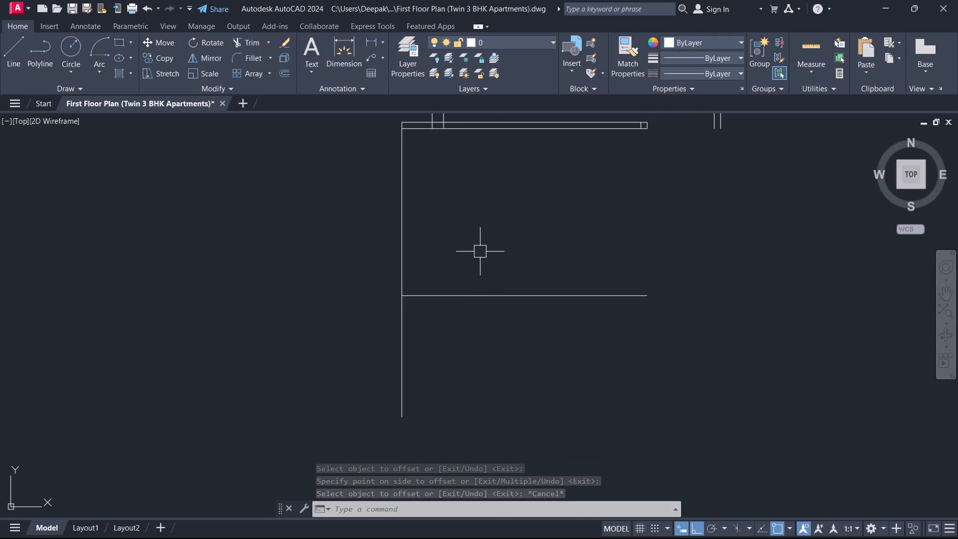
text(O)
key(space)
key(9)
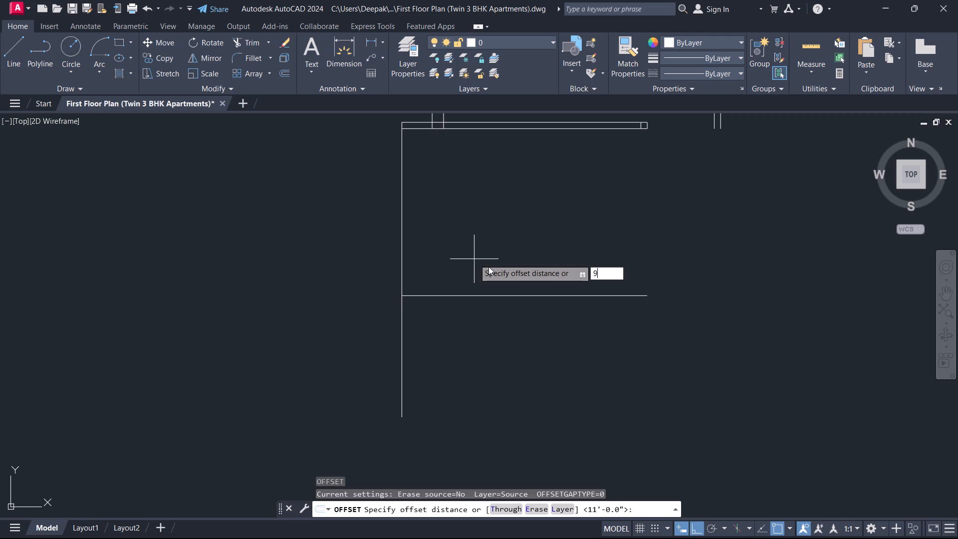
key(Return)
click(403, 237)
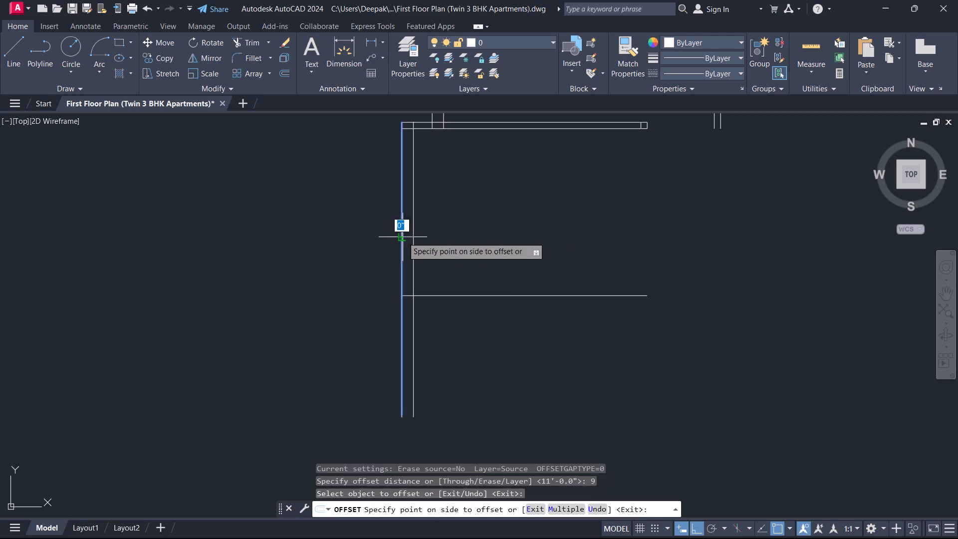
click(438, 236)
key(Escape)
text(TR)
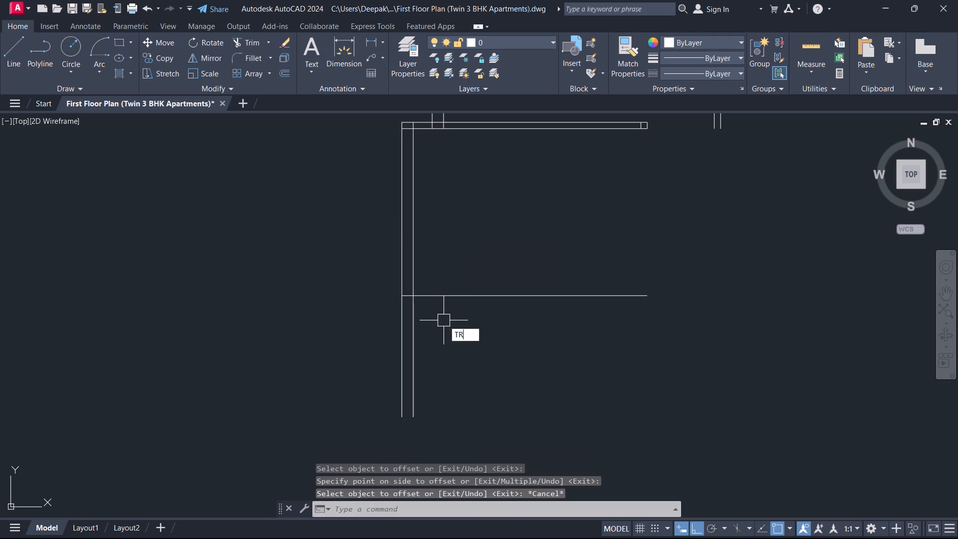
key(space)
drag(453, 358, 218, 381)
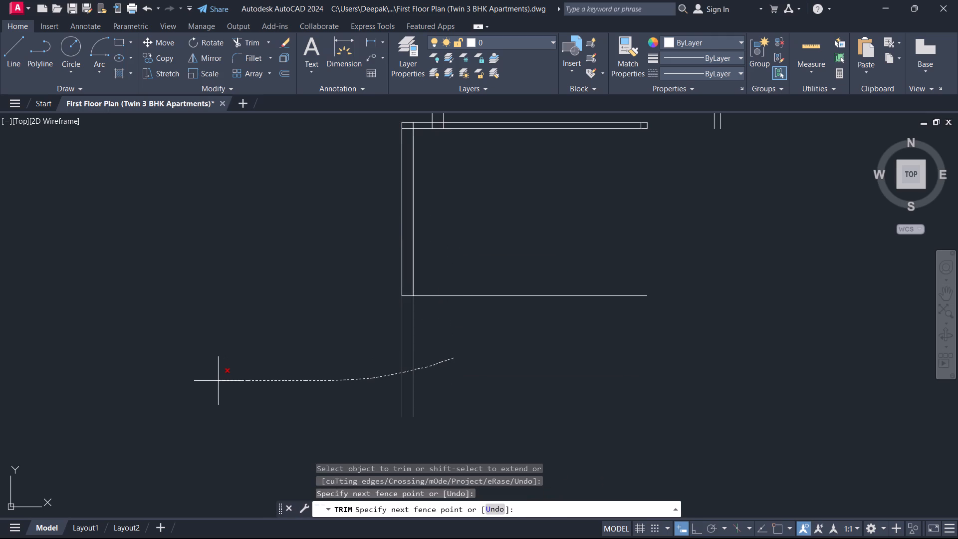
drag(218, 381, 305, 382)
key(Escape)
Offset the new room's inner south wall line 9" to the south.
text(O)
key(space)
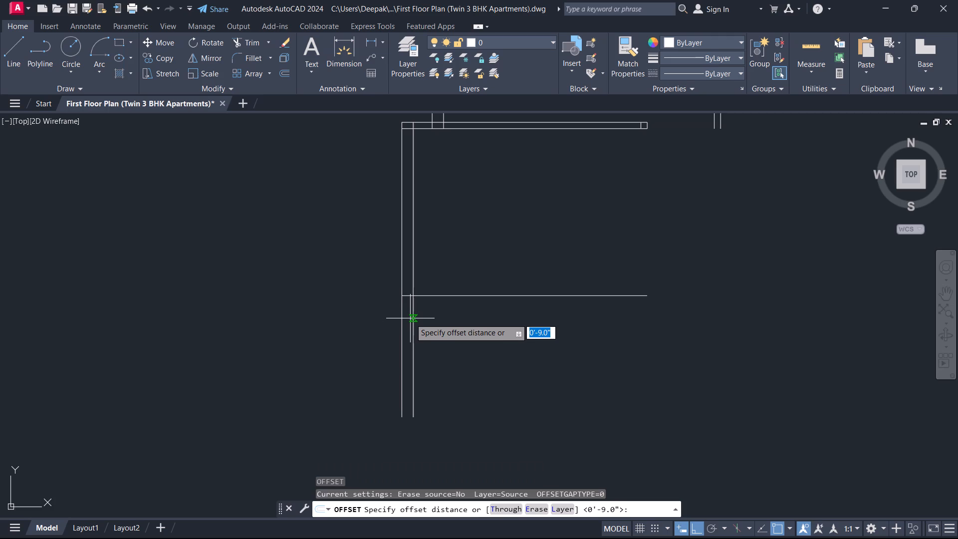
key(9)
key(Return)
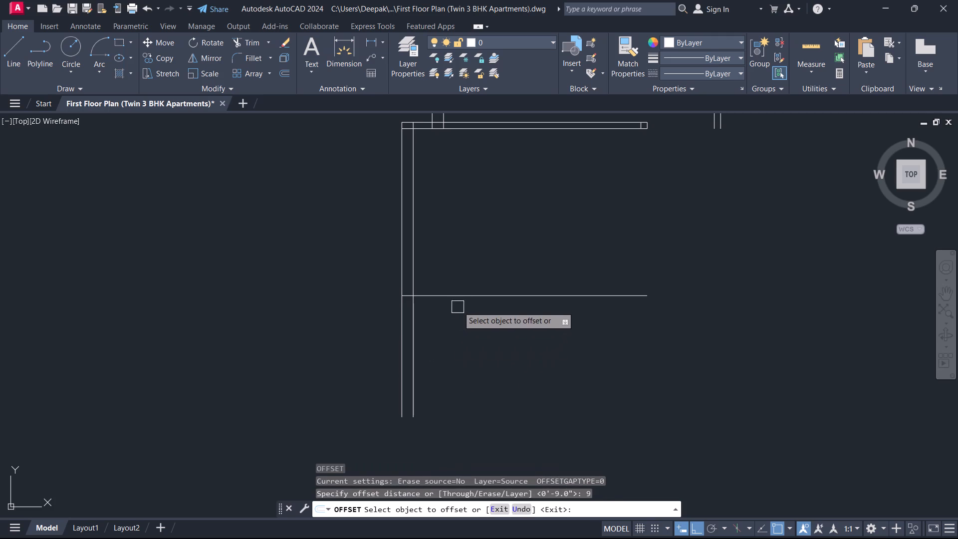
click(464, 295)
click(466, 336)
key(Escape)
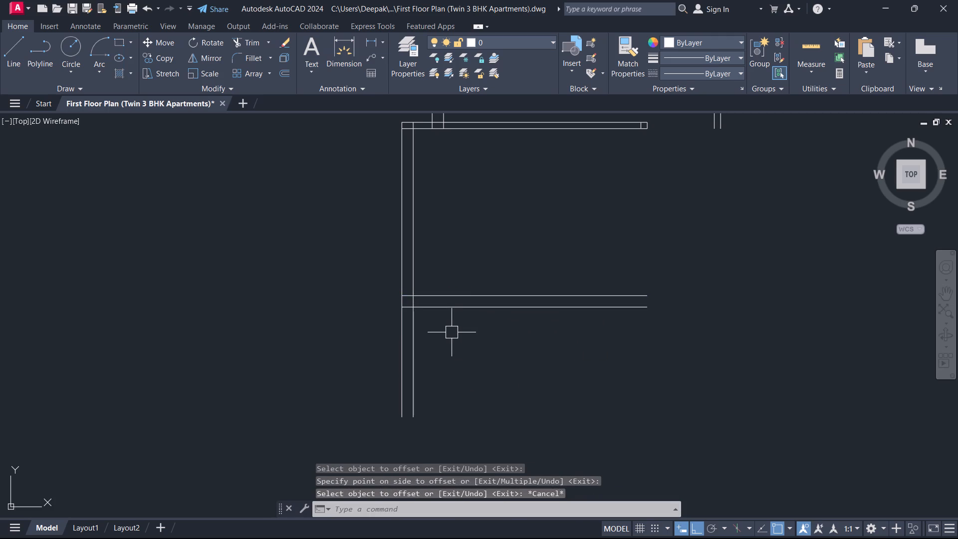
Trim the overrunning and overlapping wall lines at the new room's southwest corner.
text(TR)
key(space)
drag(450, 334, 200, 339)
scroll(339, 312, up, 3)
drag(553, 243, 599, 286)
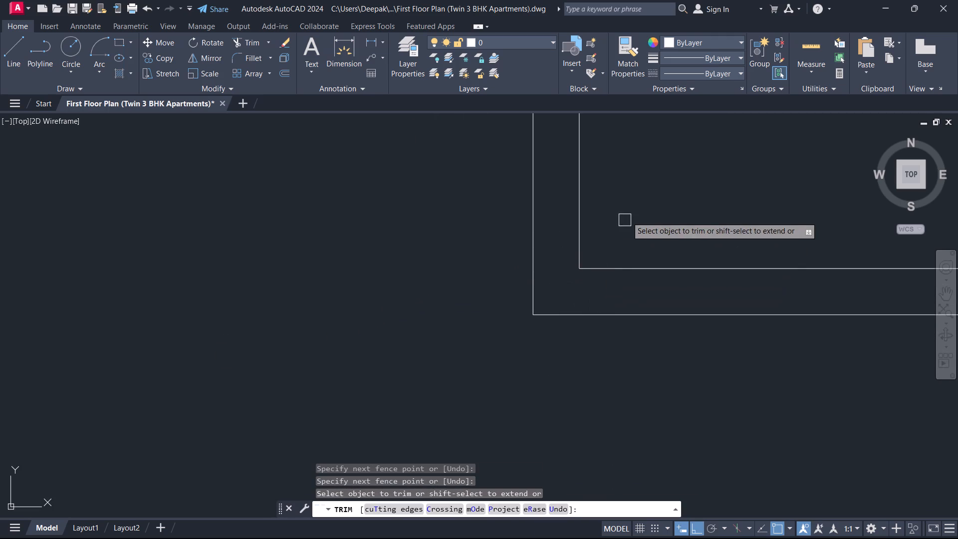
Trim the overlapping lines at the new room's northwest corner and where the upper room's west wall meets the shared wall.
scroll(631, 208, down, 2)
middle_drag(631, 208, 520, 401)
scroll(536, 178, up, 2)
middle_drag(536, 177, 516, 365)
scroll(465, 324, up, 2)
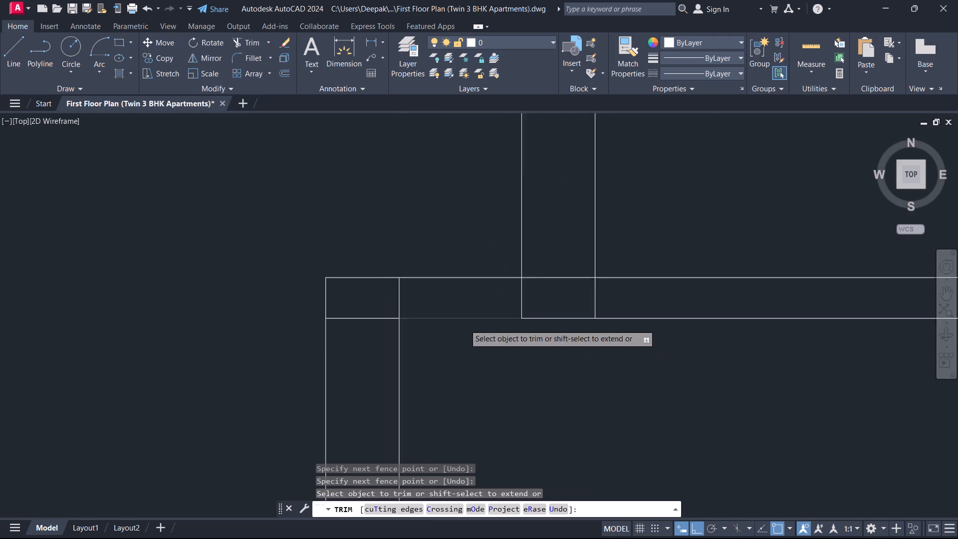
drag(389, 279, 290, 331)
drag(412, 281, 688, 285)
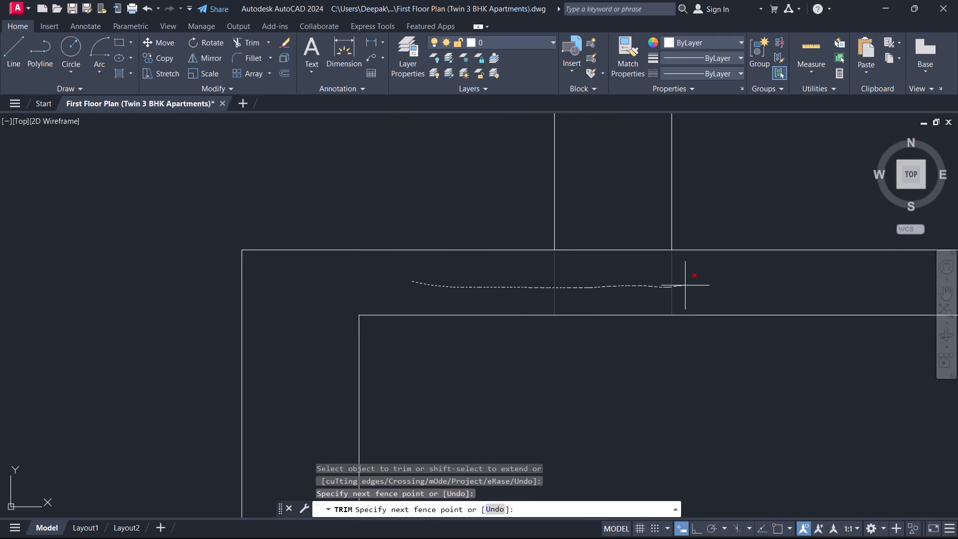
drag(688, 285, 623, 233)
key(Escape)
scroll(618, 233, down, 6)
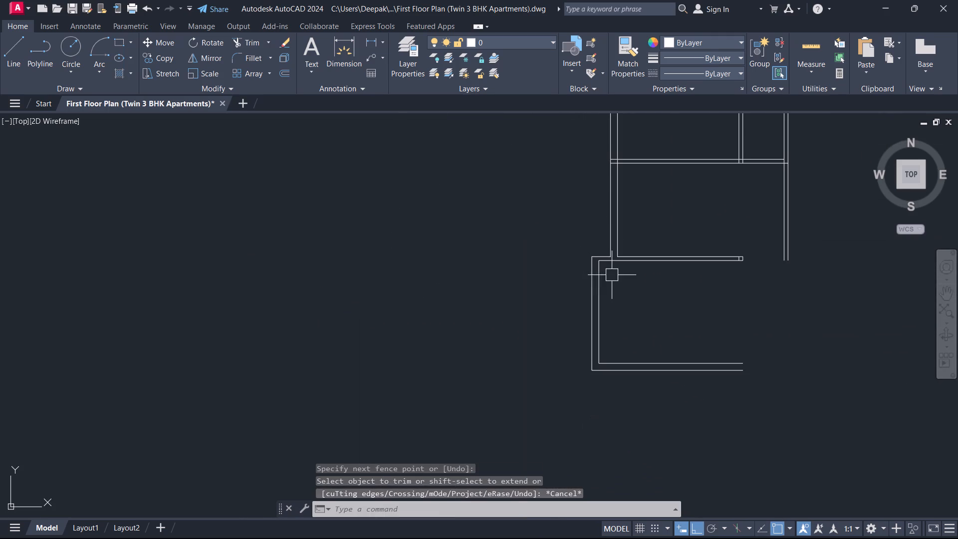
Offset the southwest room's inner west wall line 10' to the east.
middle_drag(626, 312, 496, 293)
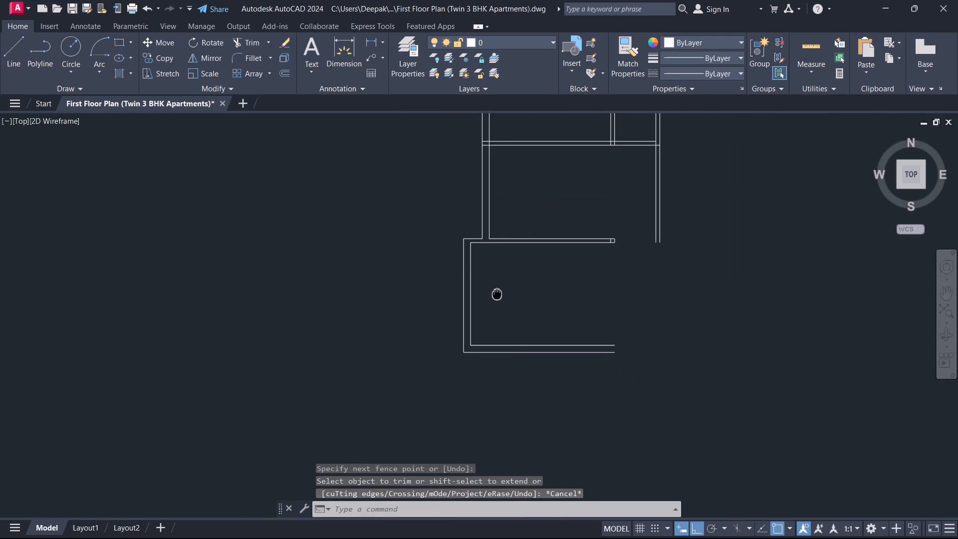
middle_drag(496, 293, 463, 261)
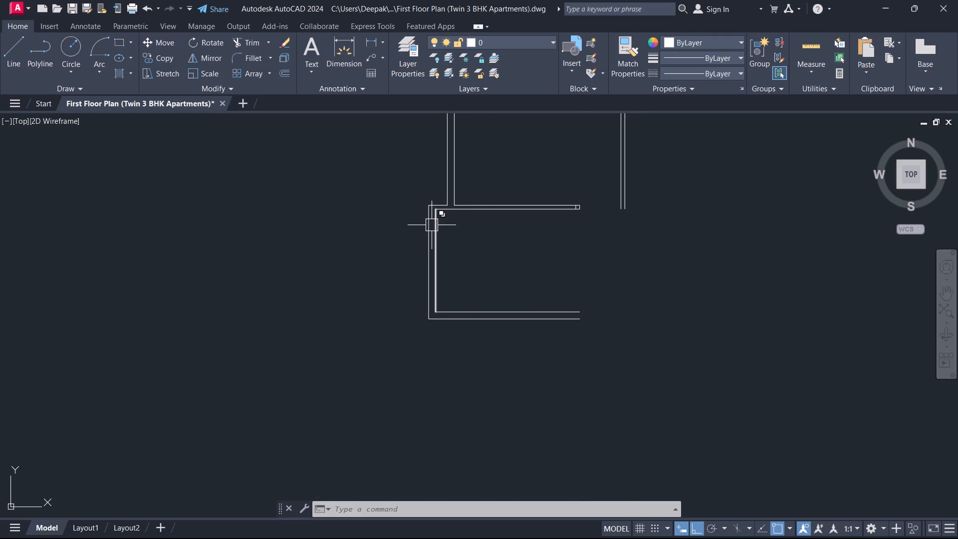
middle_drag(527, 247, 516, 241)
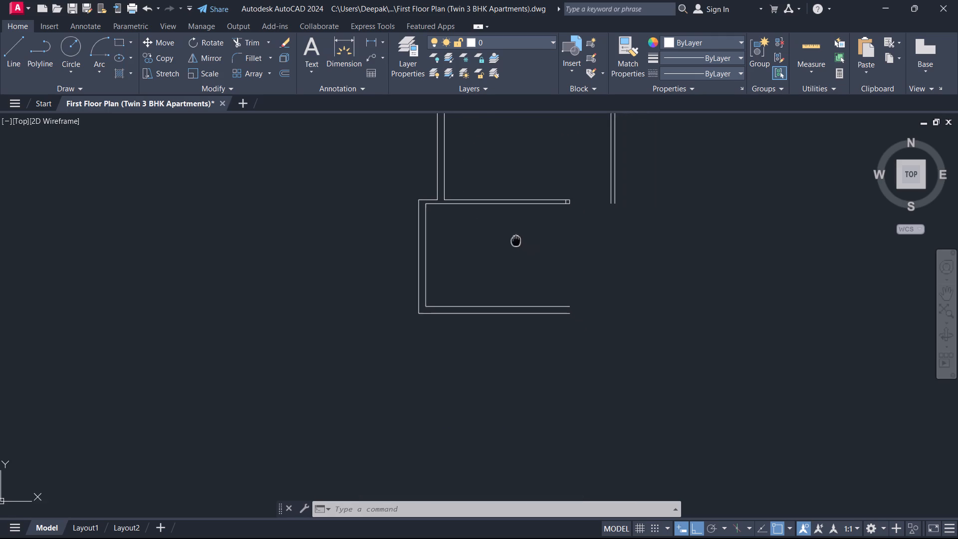
middle_drag(516, 241, 407, 220)
scroll(410, 220, up, 1)
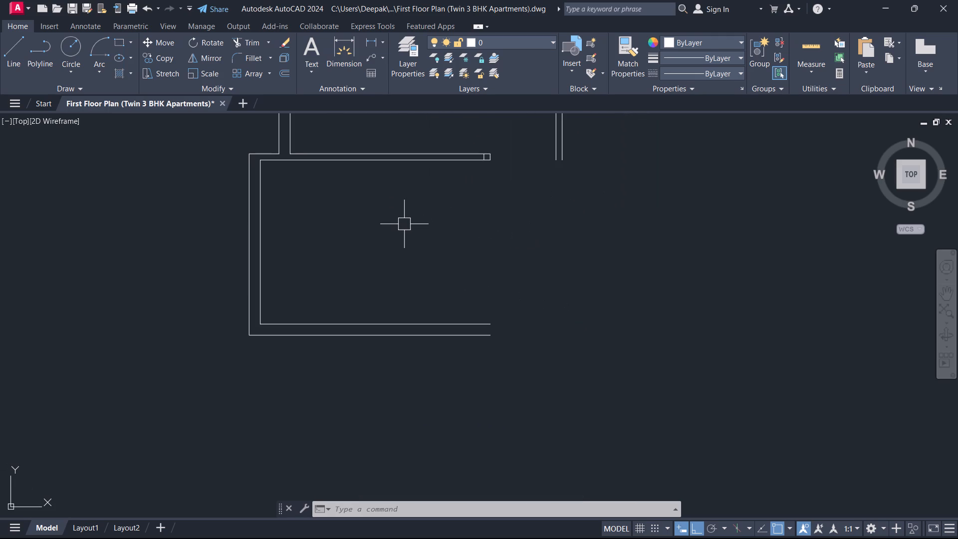
text(O)
key(space)
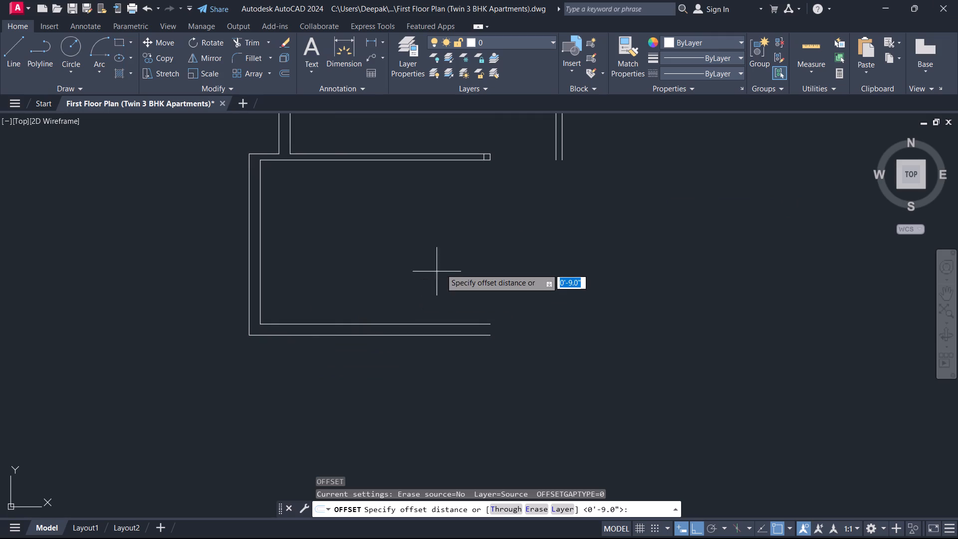
text(10)
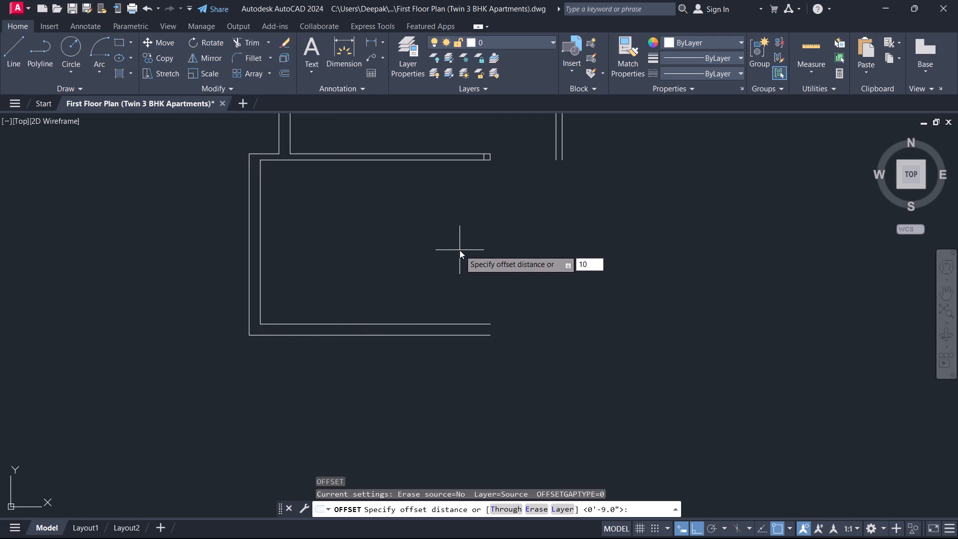
key(apostrophe)
key(Return)
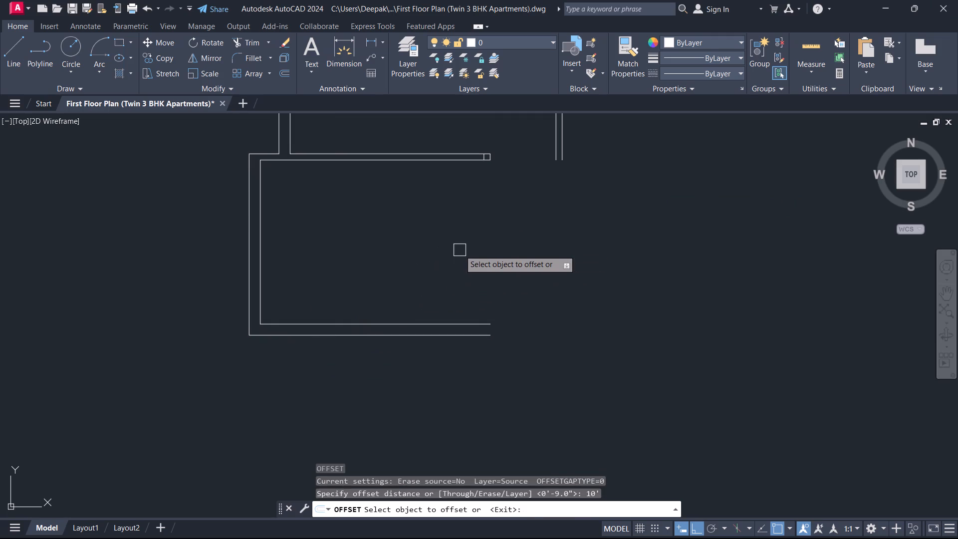
scroll(259, 209, up, 1)
click(264, 212)
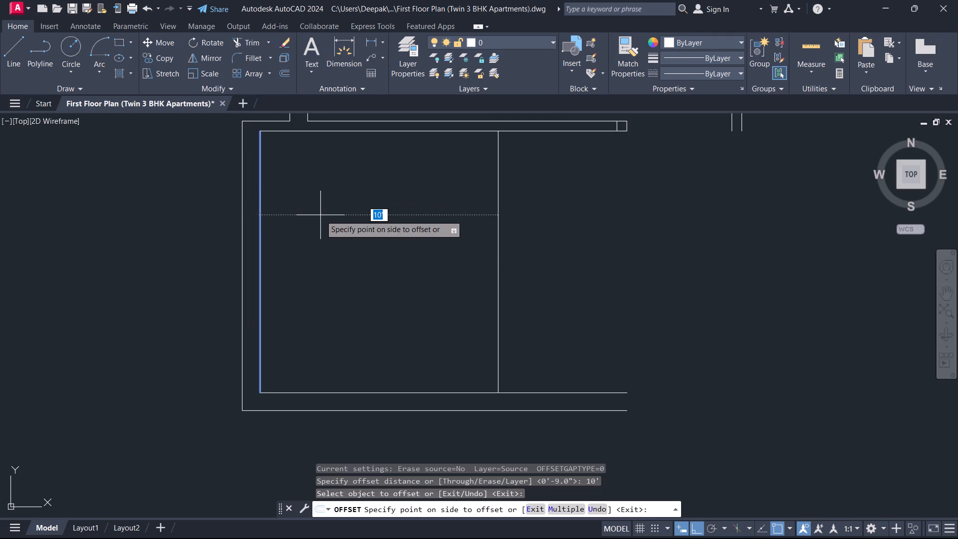
click(320, 215)
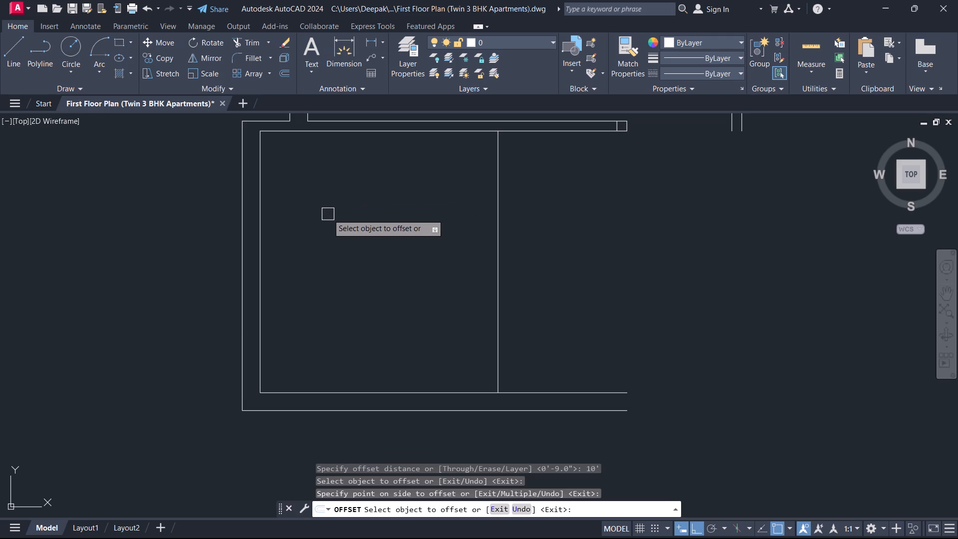
key(Escape)
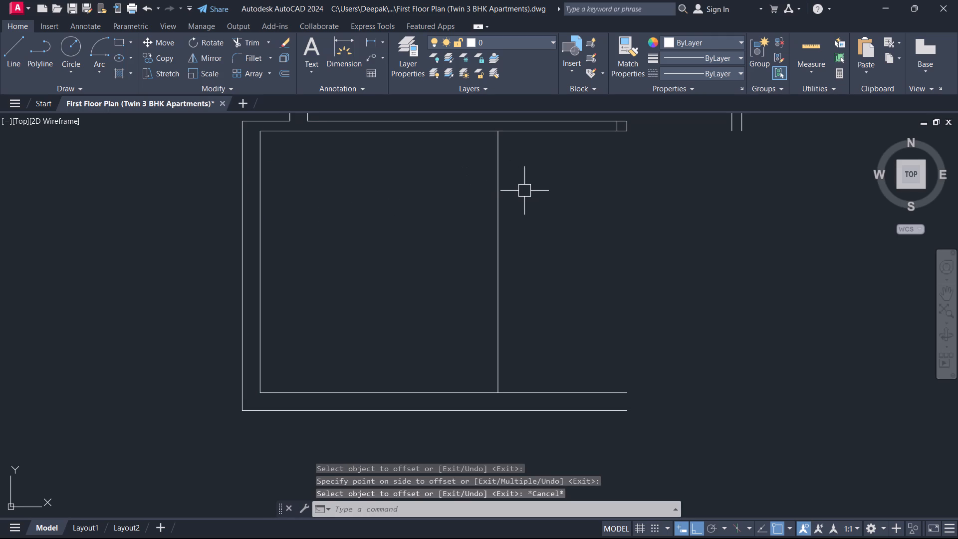
Offset the new vertical partition line 5" to the east to give the partition its thickness.
middle_drag(525, 191, 511, 194)
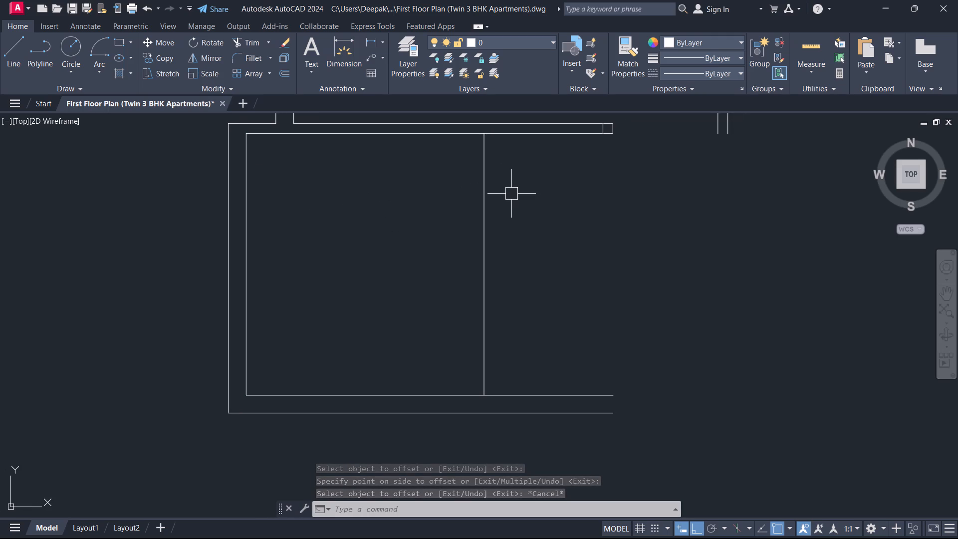
text(O)
key(space)
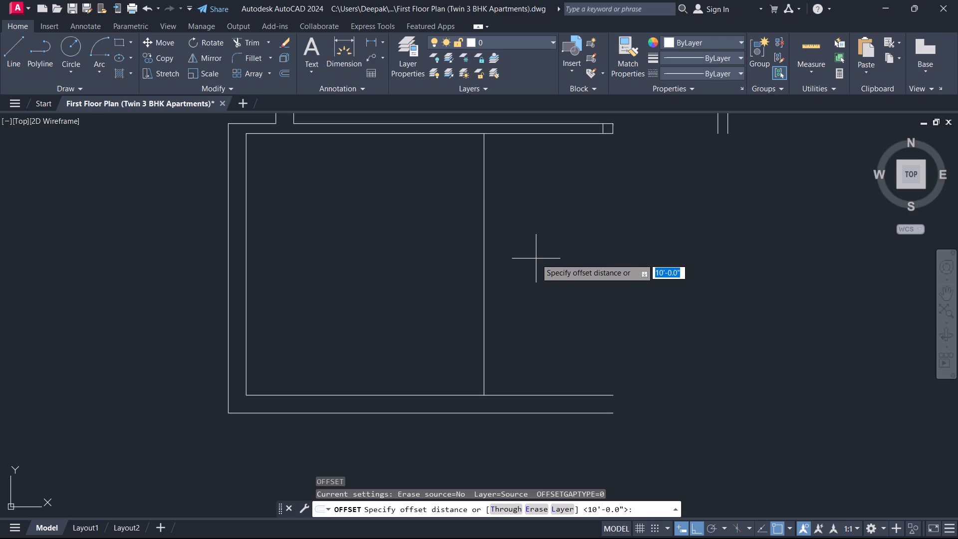
key(5)
key(Return)
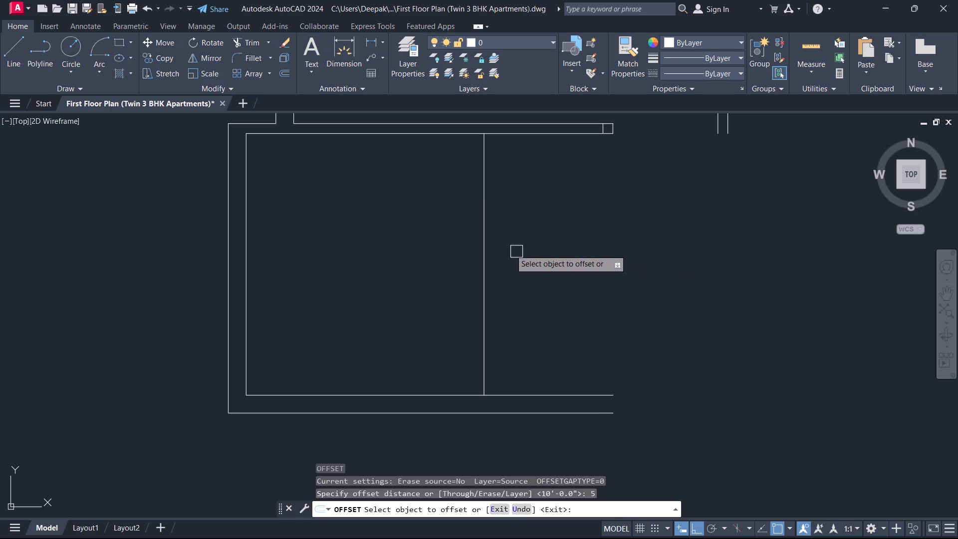
click(484, 240)
click(527, 230)
key(Escape)
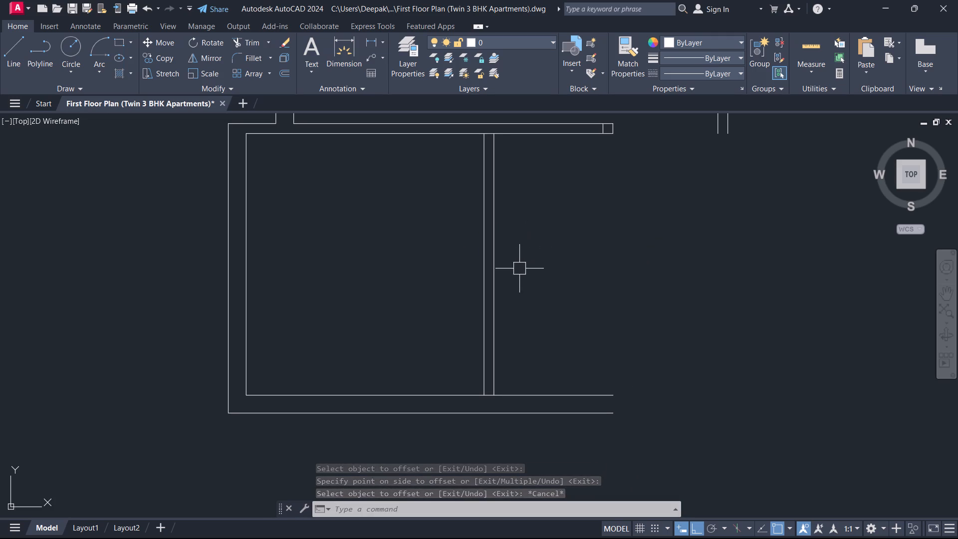
Offset the southern room's inner south wall line 7'3" to the north.
text(O)
key(space)
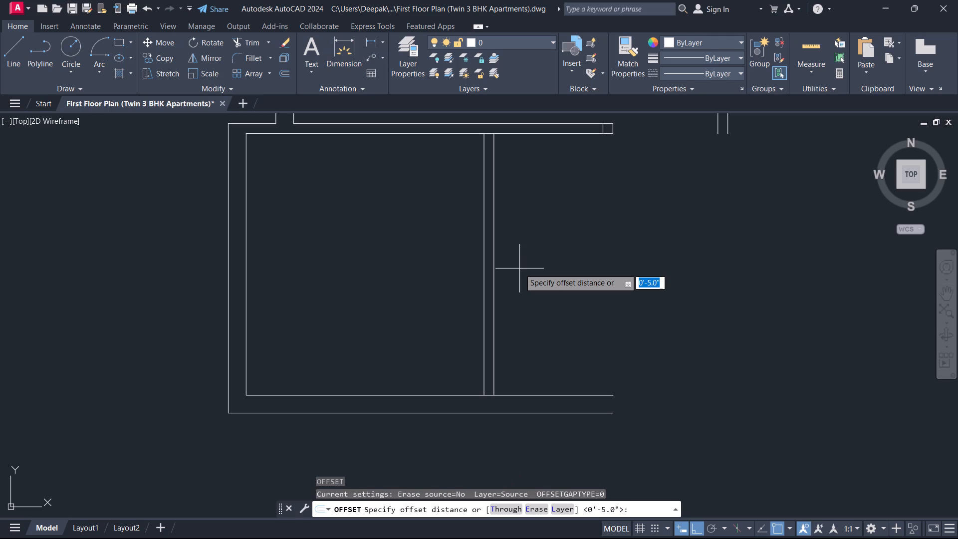
text(7'3)
key(Return)
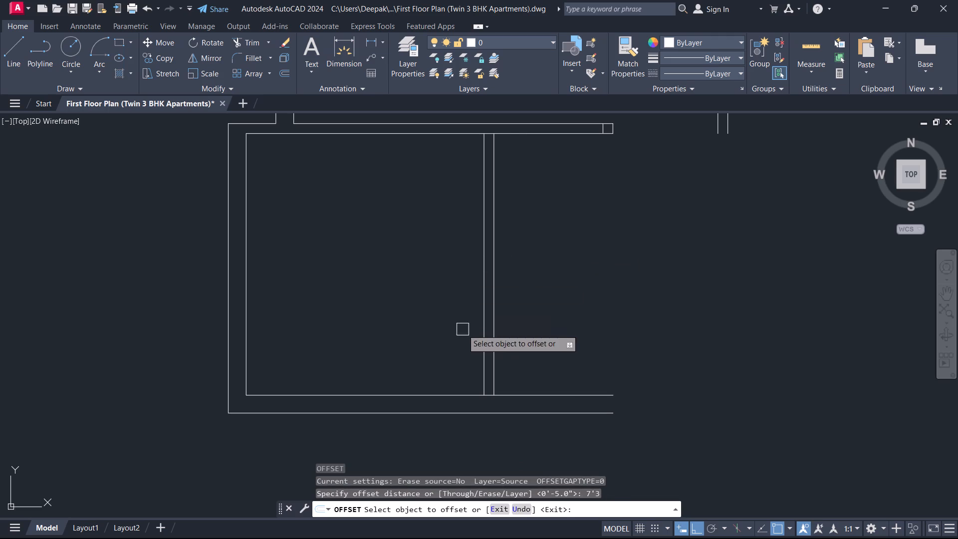
middle_drag(562, 317, 561, 251)
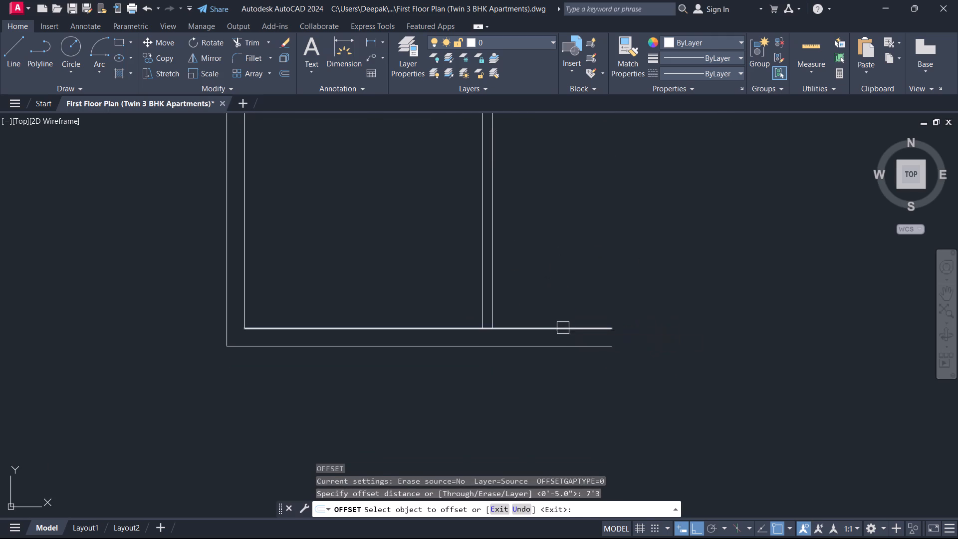
click(563, 328)
click(560, 248)
key(Escape)
Trim the part of the new horizontal line lying west of the vertical partition.
middle_drag(455, 201, 463, 301)
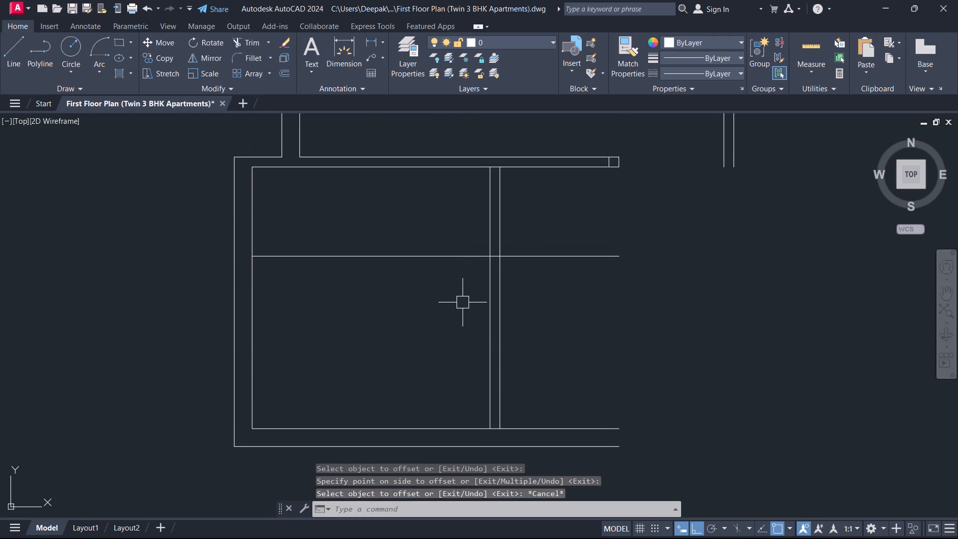
text(TR)
key(space)
drag(429, 298, 441, 230)
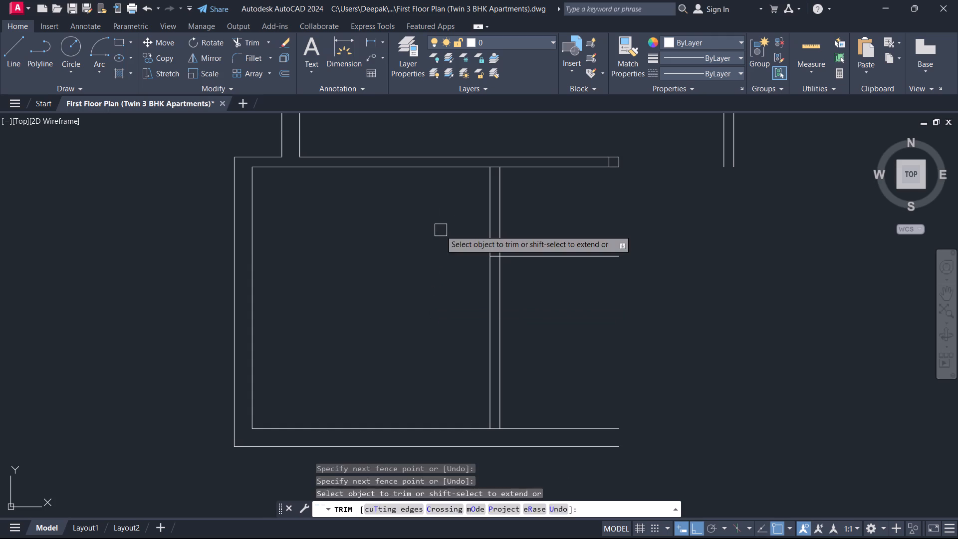
key(Escape)
Offset the horizontal partition line 5" to the south.
text(O)
key(space)
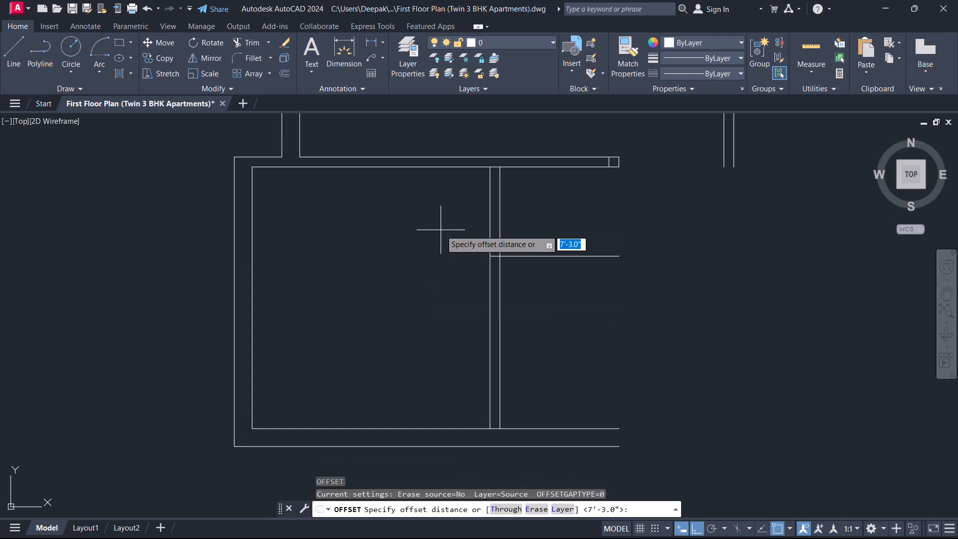
key(5)
key(Return)
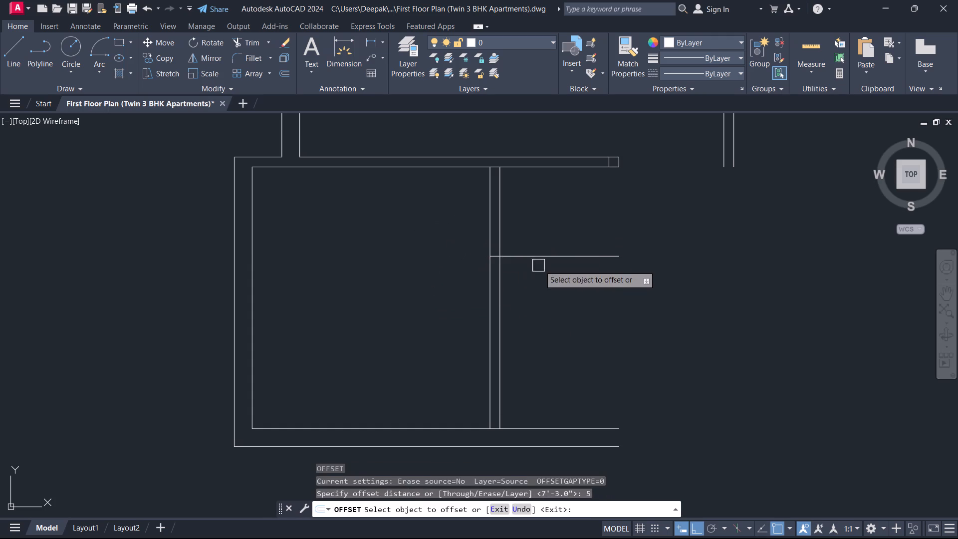
drag(548, 255, 548, 261)
click(535, 299)
key(Escape)
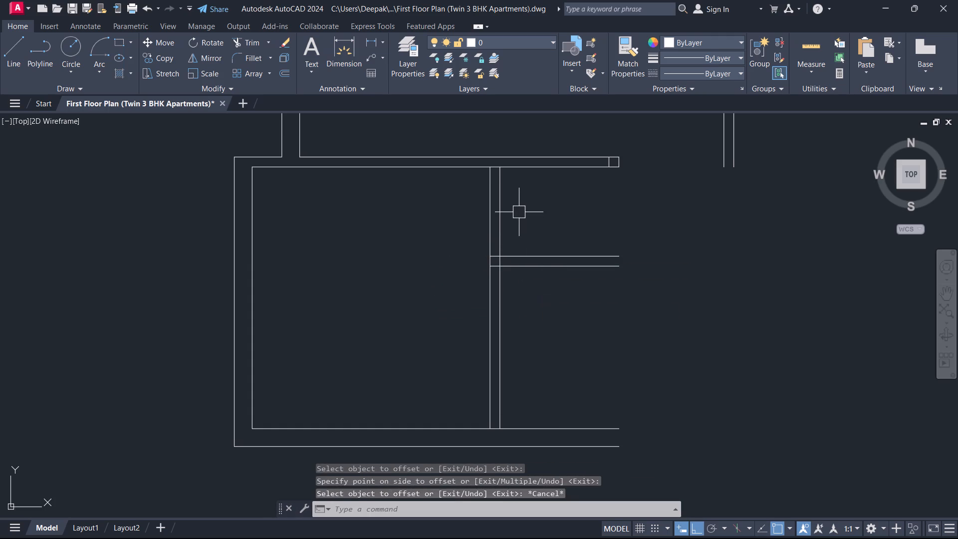
Trim both vertical partition lines where they continue north of the horizontal partition.
text(TR)
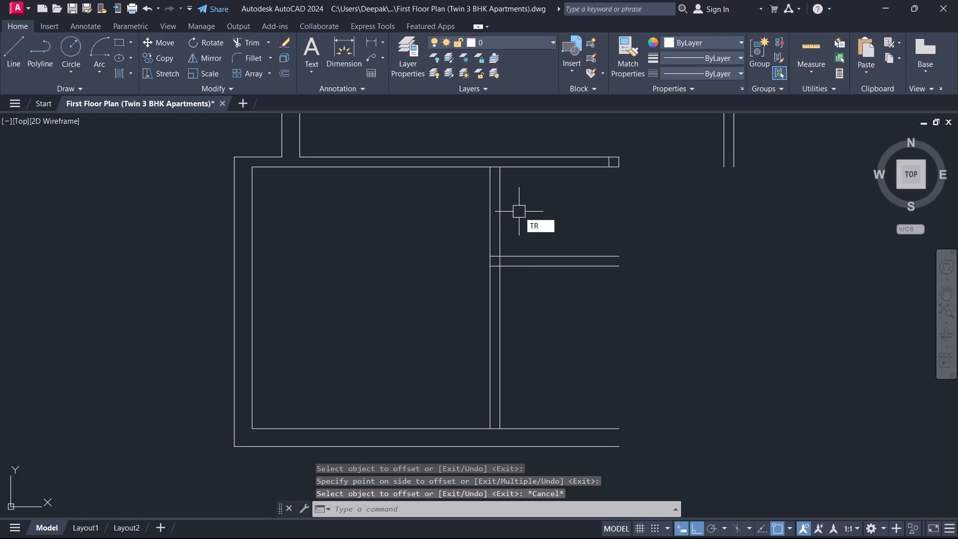
key(space)
click(519, 212)
click(447, 204)
key(Escape)
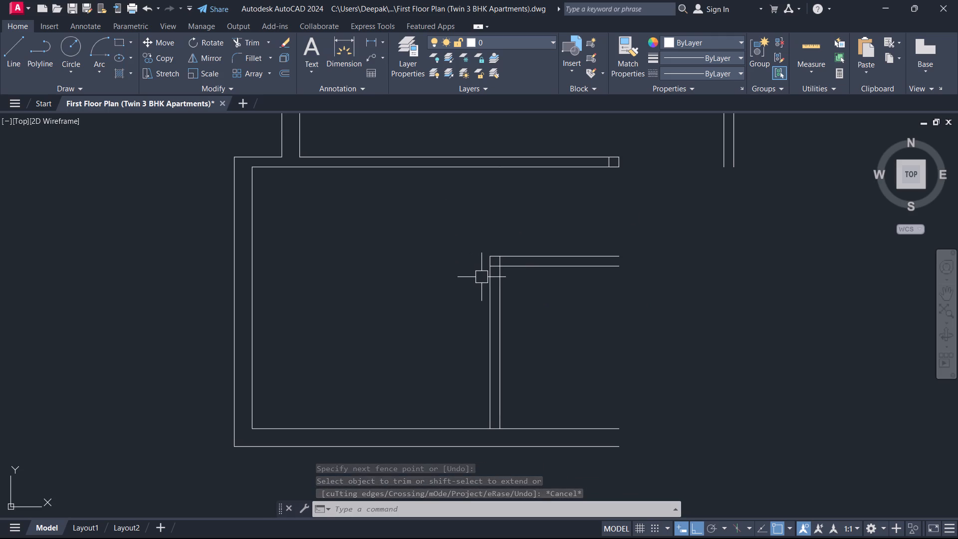
Fillet the partition's inner vertical and inner horizontal lines into a sharp corner at the small room's northwest.
text(F)
key(space)
scroll(482, 278, up, 2)
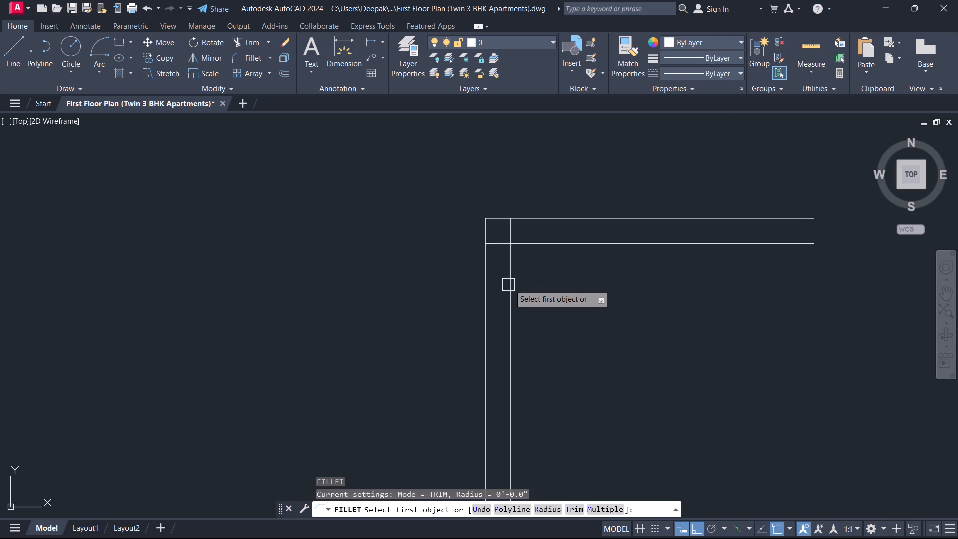
click(510, 284)
click(538, 243)
key(Escape)
Trim the inner south wall line between the two vertical partition lines.
scroll(554, 260, down, 2)
middle_drag(580, 294, 581, 241)
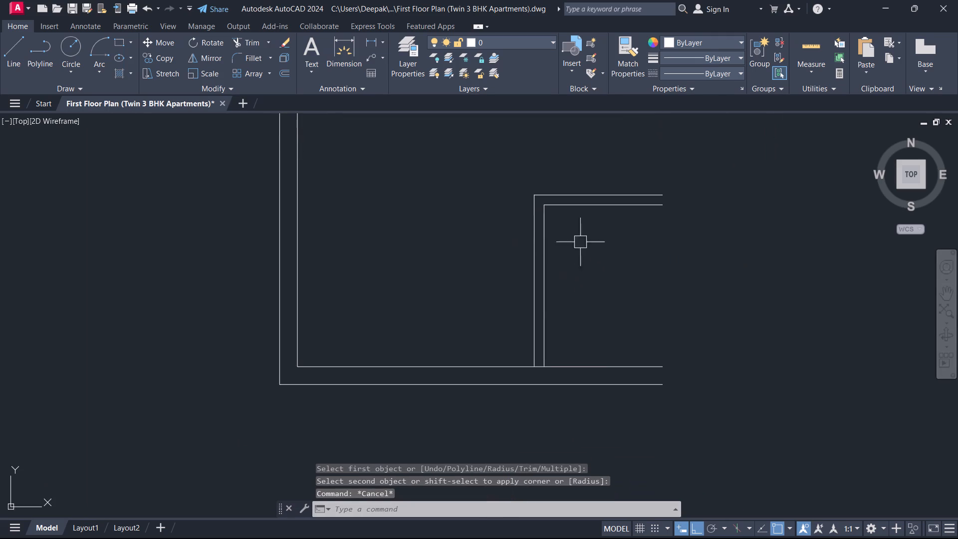
scroll(556, 371, up, 5)
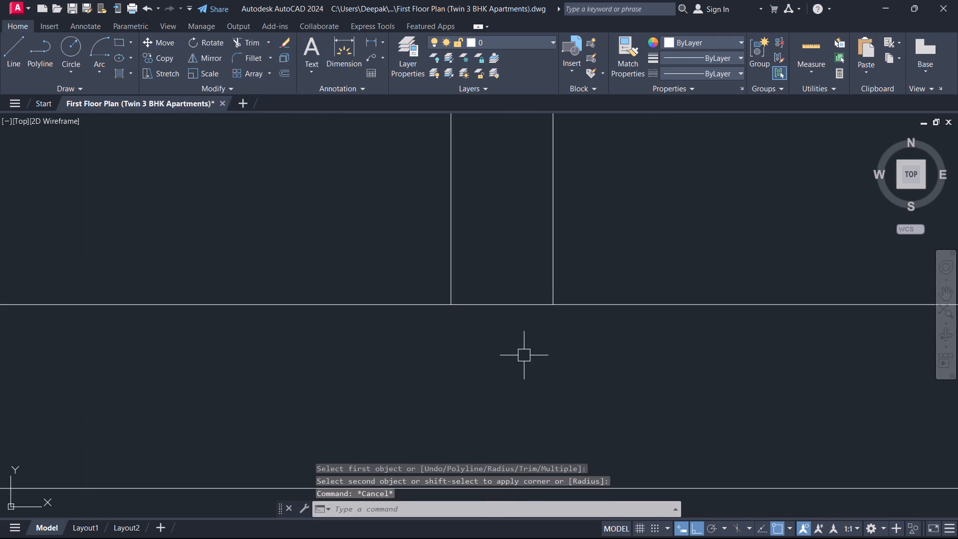
text(TR)
key(space)
drag(523, 355, 521, 348)
click(514, 274)
key(Escape)
Offset the vertical partition's east line 4'6" to the east as the small room's east side.
scroll(528, 264, down, 3)
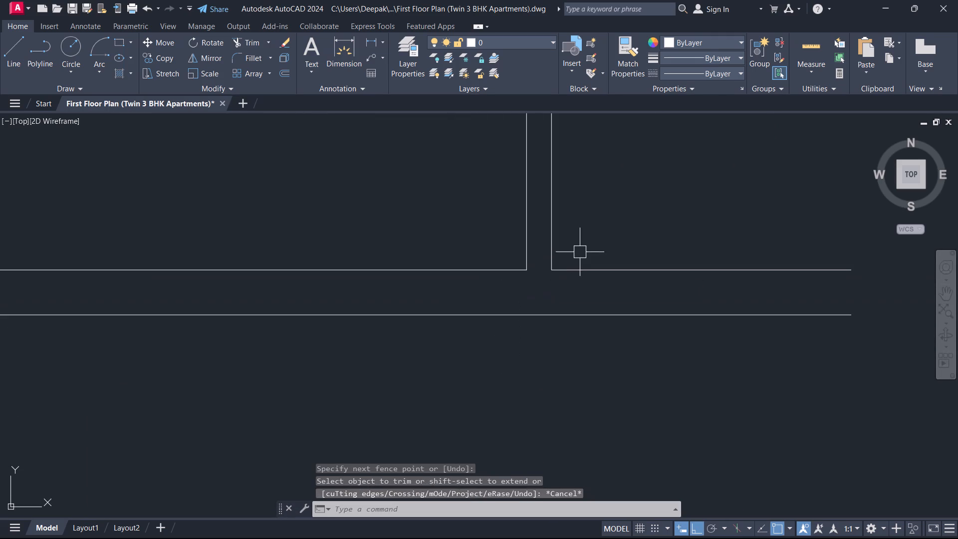
scroll(580, 252, down, 2)
middle_drag(655, 206, 514, 332)
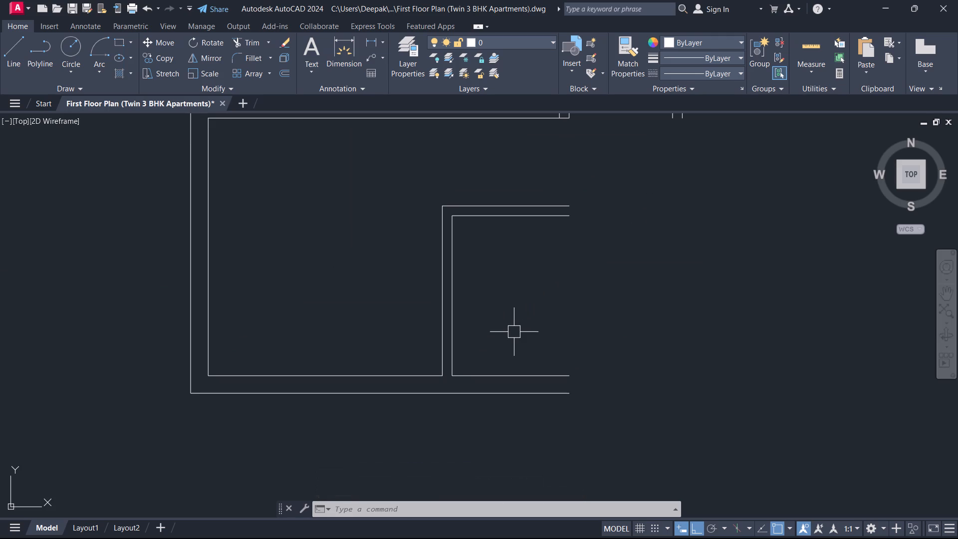
text(O)
key(space)
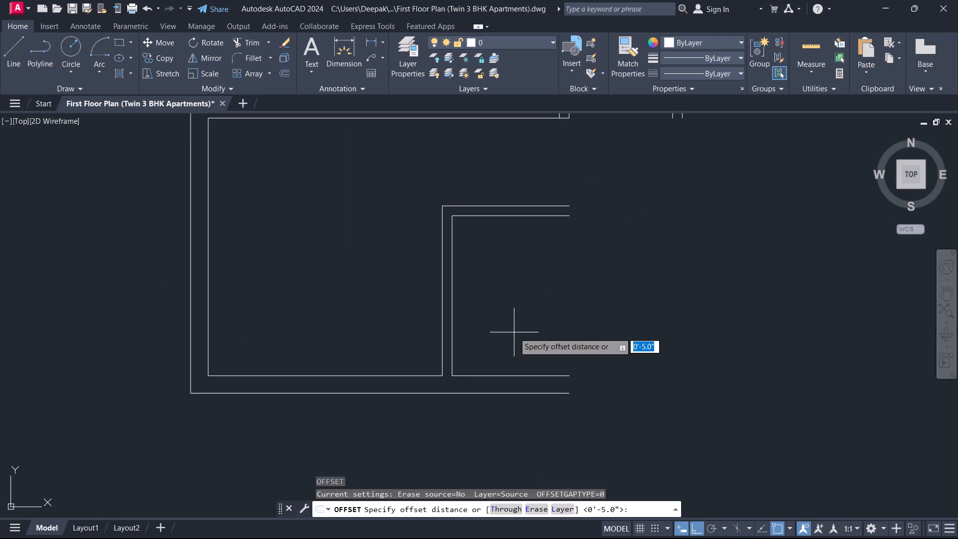
text(4'6)
key(Return)
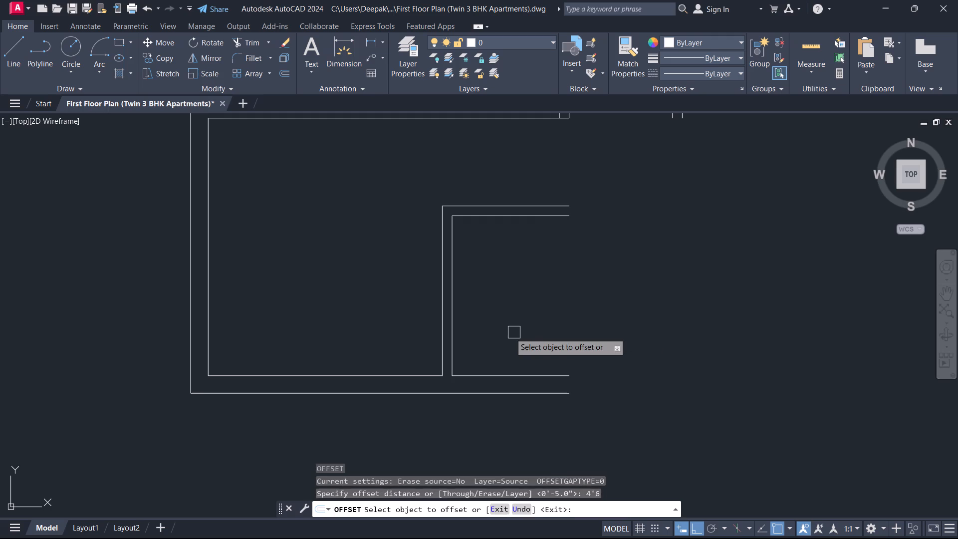
click(454, 307)
click(505, 302)
key(Escape)
Offset the small room's east side line 5" to the east.
text(O)
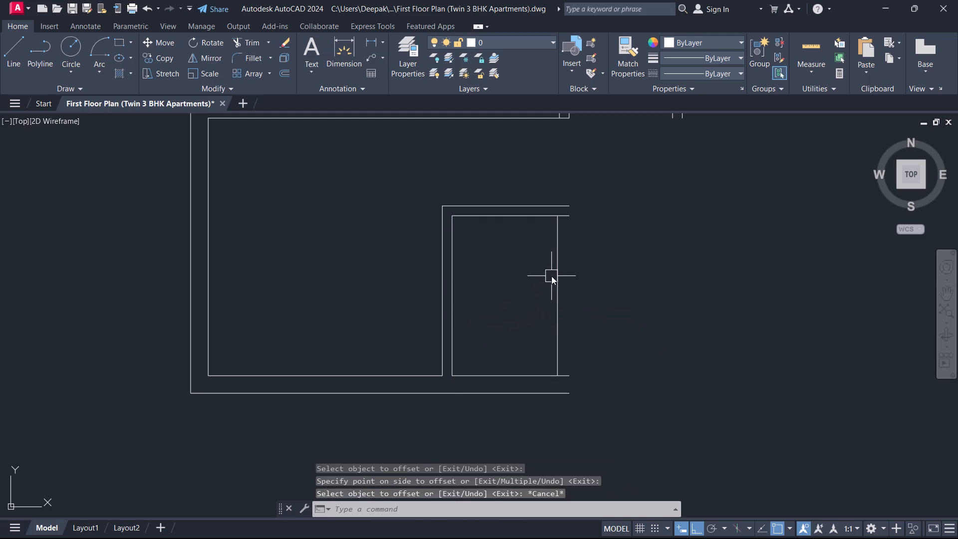
key(space)
key(5)
key(Return)
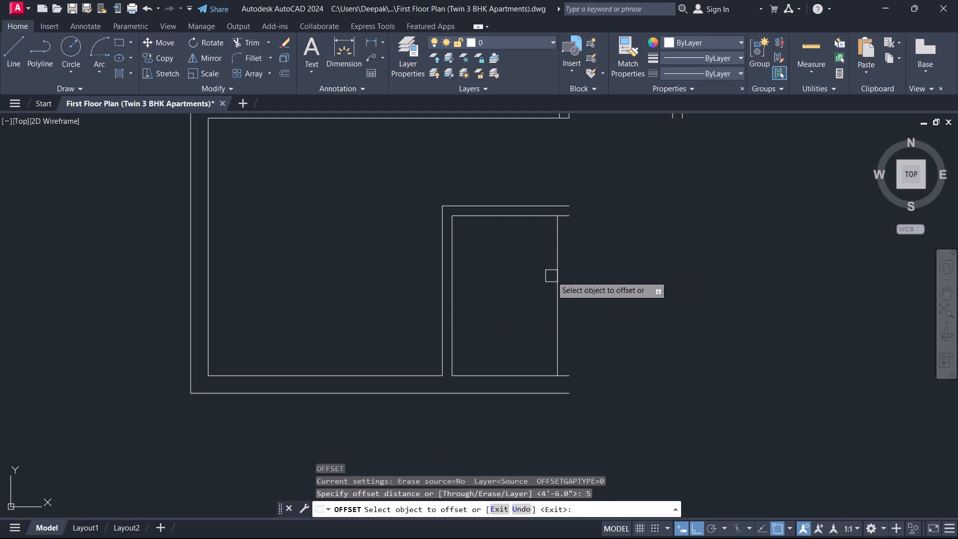
click(560, 279)
click(582, 279)
key(Escape)
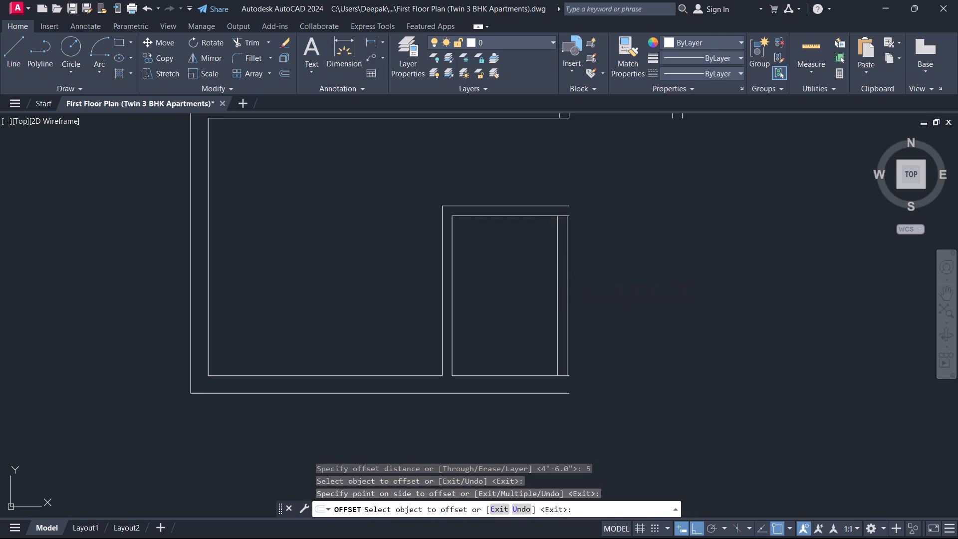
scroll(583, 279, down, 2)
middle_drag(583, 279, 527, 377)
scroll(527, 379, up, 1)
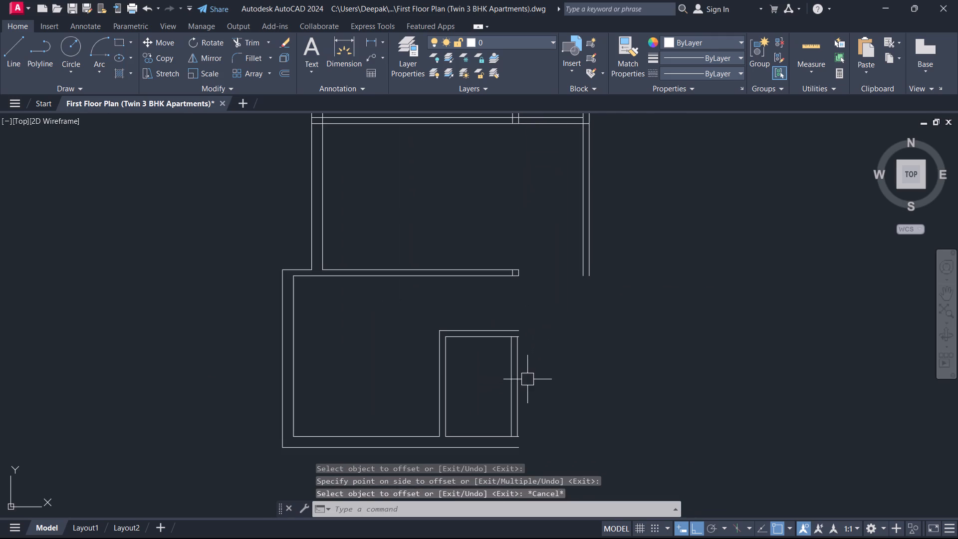
Erase the two short vertical lines on the small room's east side.
scroll(527, 379, up, 1)
drag(527, 362, 488, 366)
click(435, 364)
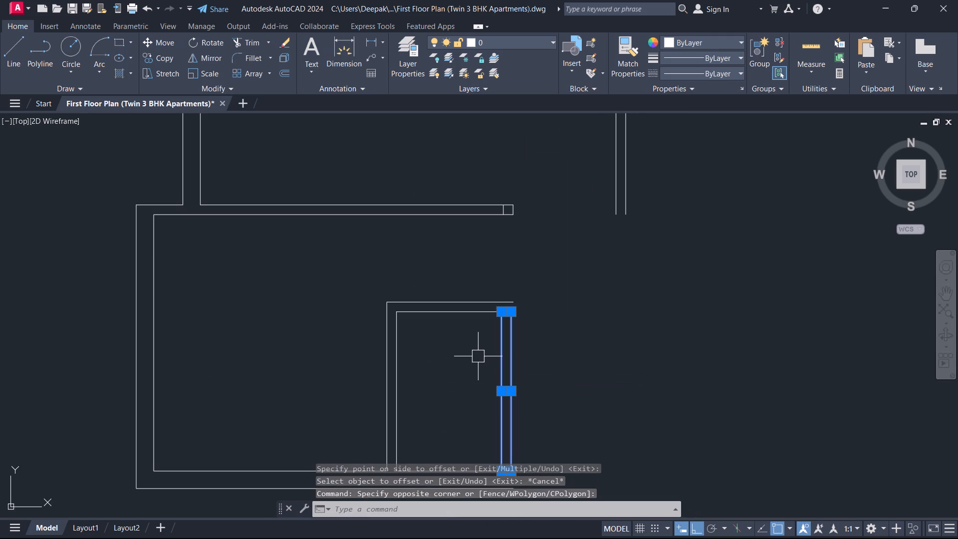
key(Delete)
Stretch the inner short end line of the larger room's north wall south past the outer south wall line.
scroll(476, 298, down, 1)
middle_drag(476, 298, 457, 364)
scroll(457, 363, down, 1)
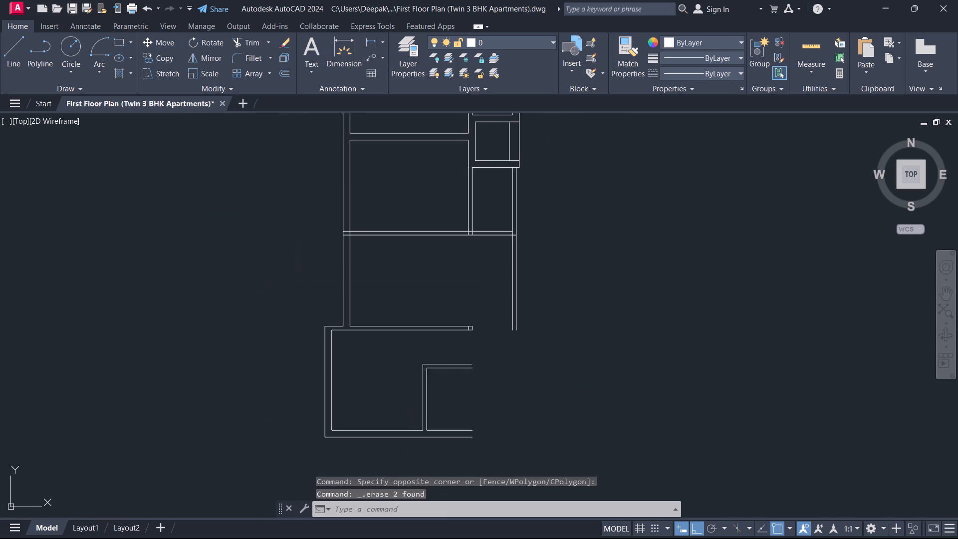
middle_drag(457, 364, 454, 367)
scroll(468, 339, up, 1)
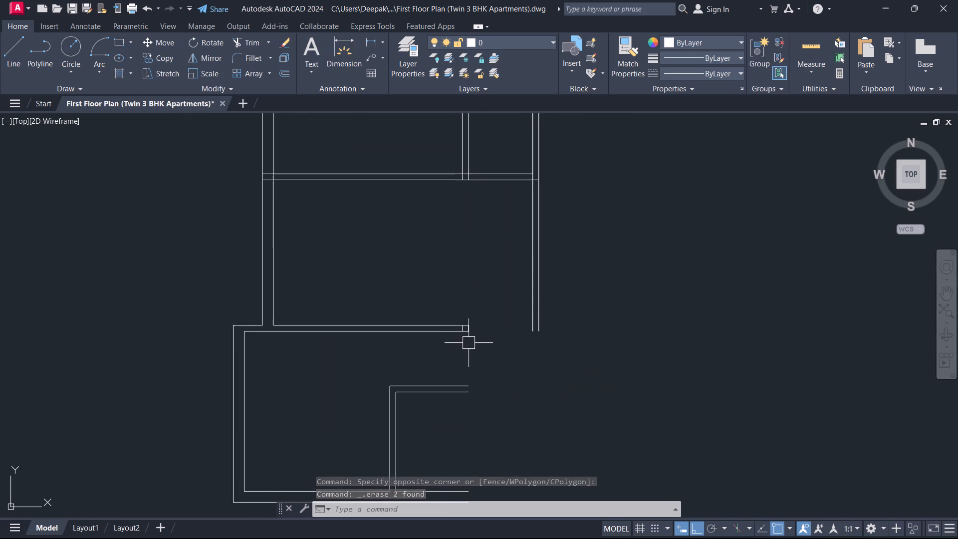
scroll(469, 343, up, 4)
click(415, 239)
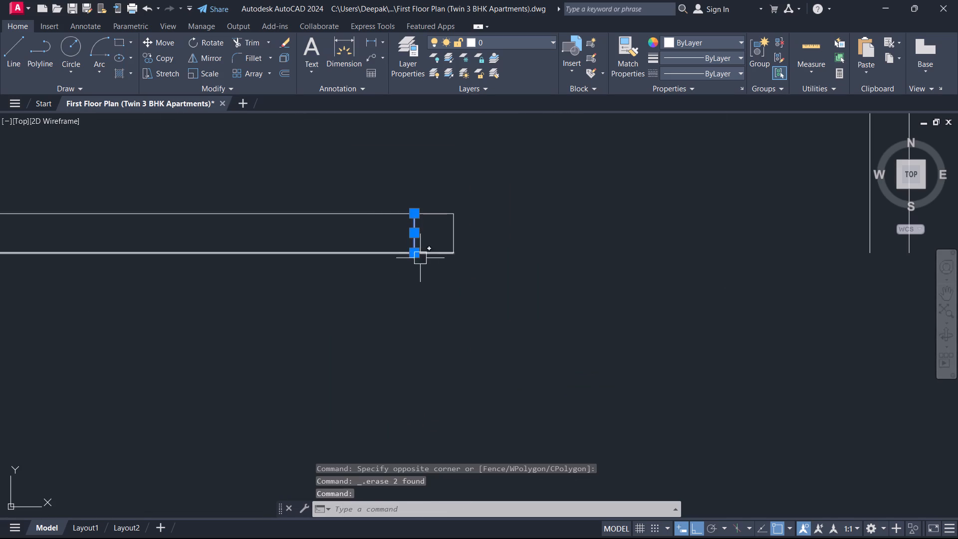
click(418, 256)
scroll(427, 305, down, 5)
middle_drag(425, 337, 415, 219)
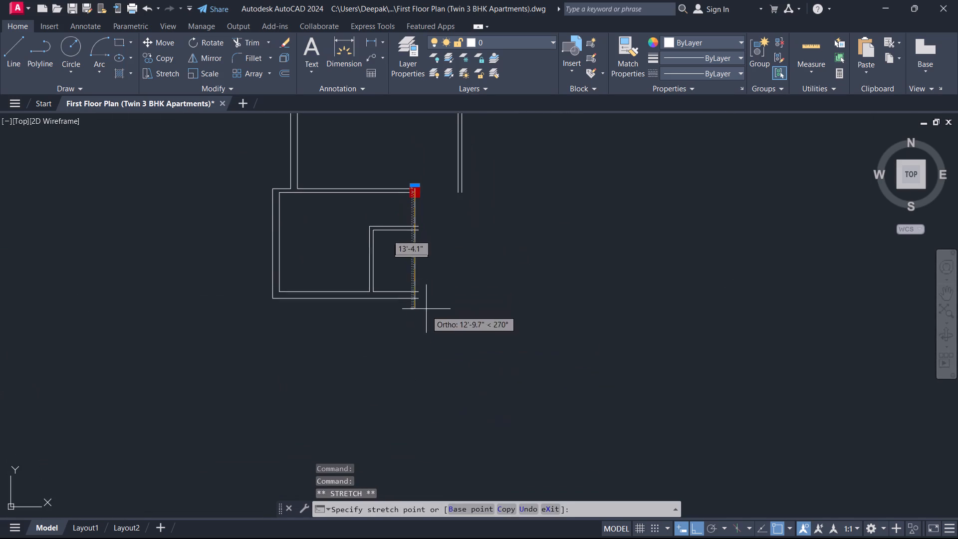
click(420, 332)
key(Escape)
Stretch the outer short end line of the larger room's north wall south past the outer south wall line.
scroll(422, 211, up, 5)
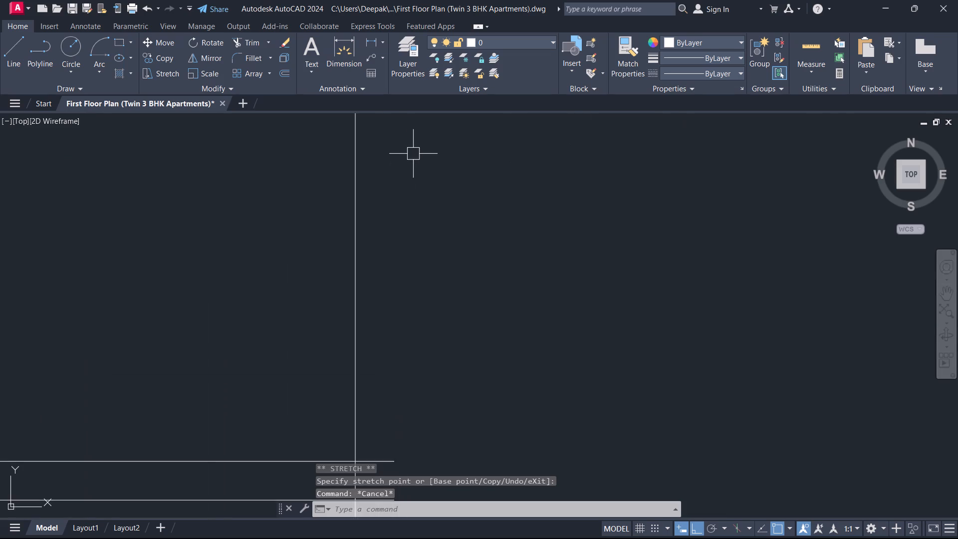
middle_drag(412, 153, 410, 294)
scroll(410, 294, up, 1)
click(383, 210)
click(383, 225)
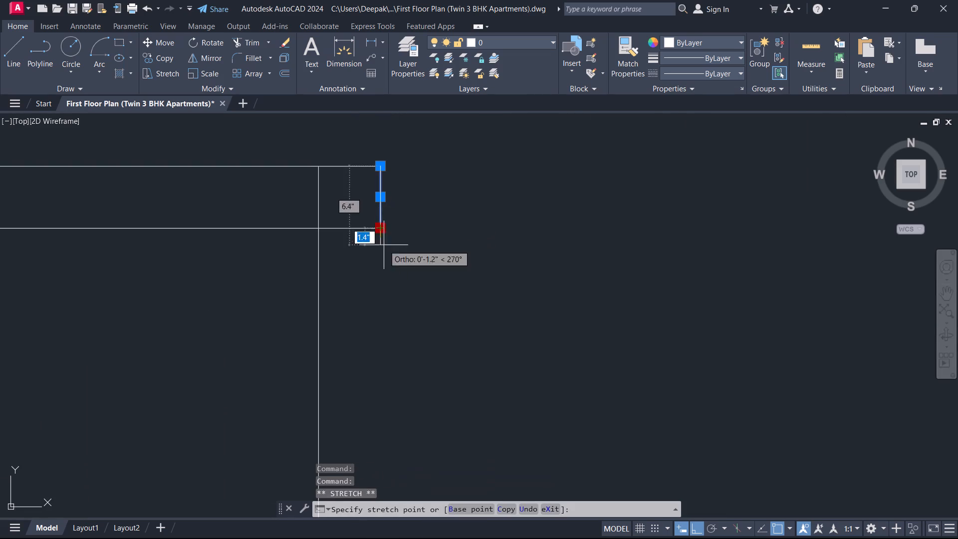
scroll(385, 249, down, 5)
middle_drag(392, 315, 386, 209)
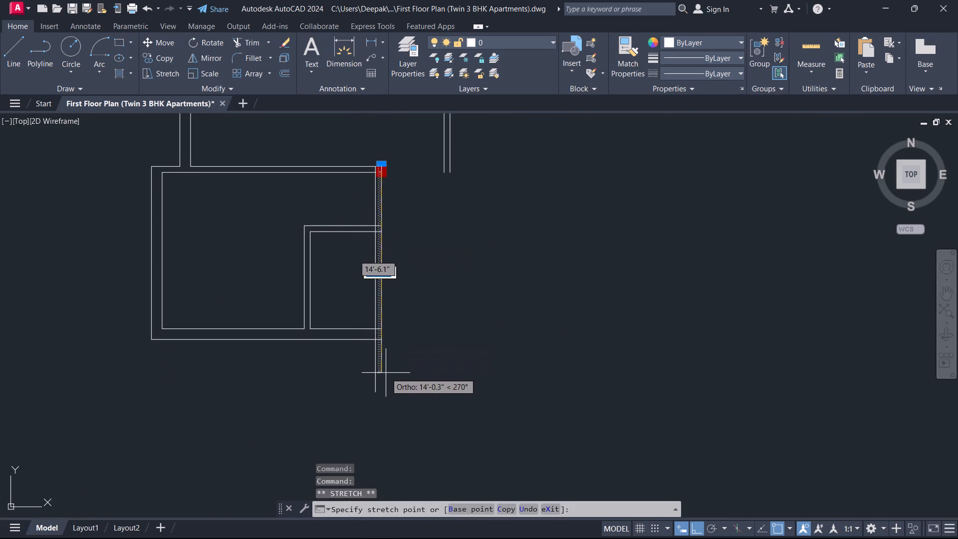
click(385, 377)
key(Escape)
Trim the ends of both stretched lines that project south of the outer south wall line.
text(TR)
key(space)
click(333, 378)
click(473, 359)
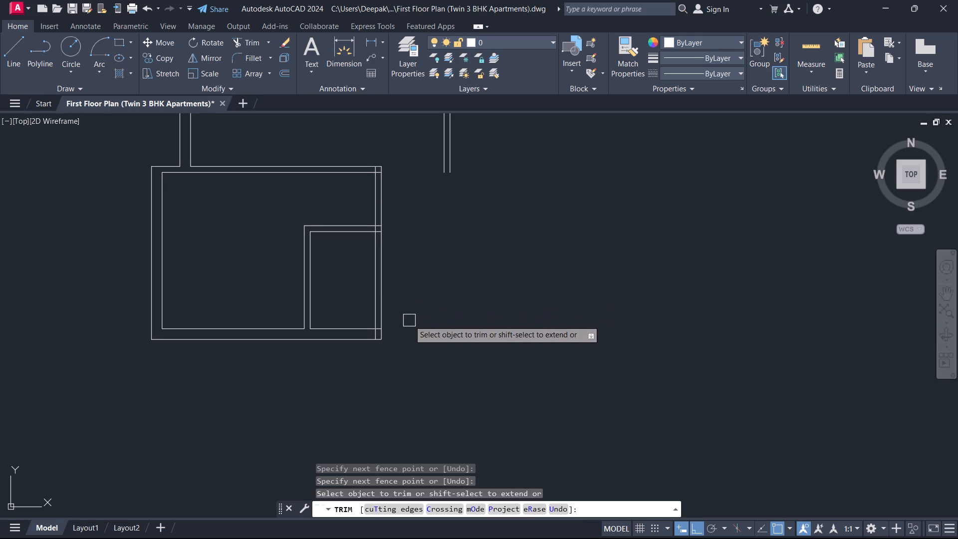
Trim the overlapping inner wall lines at the small room's southeast corner.
scroll(402, 323, down, 1)
scroll(394, 326, up, 5)
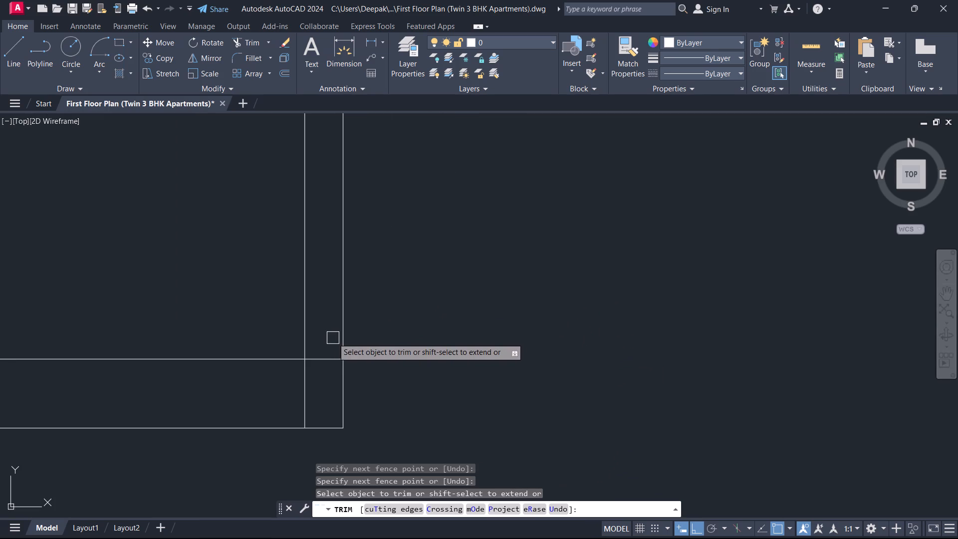
drag(333, 338, 290, 401)
Trim the overlapping inner lines where the small room's north partition meets the east wall.
scroll(259, 317, down, 2)
middle_drag(259, 315, 295, 378)
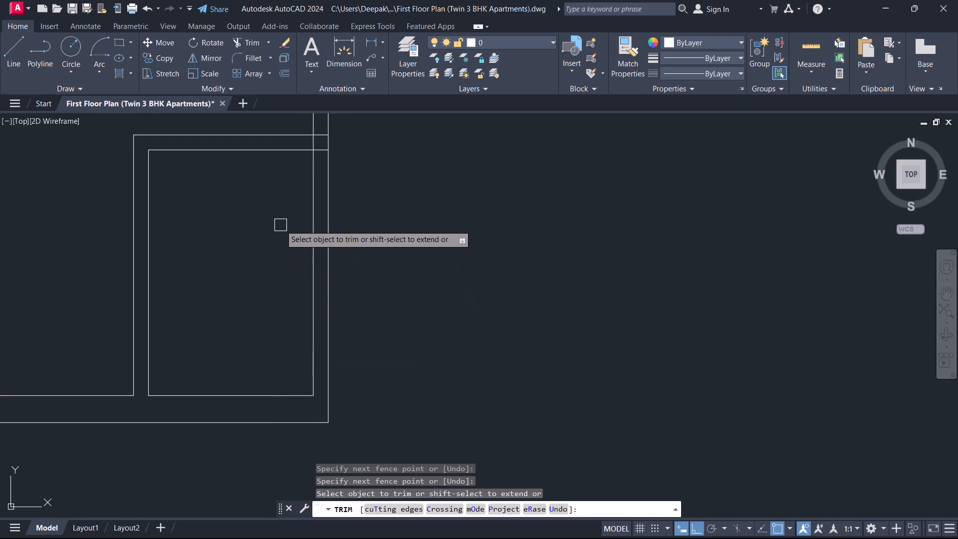
scroll(276, 208, up, 1)
middle_drag(278, 211, 280, 373)
scroll(280, 373, up, 1)
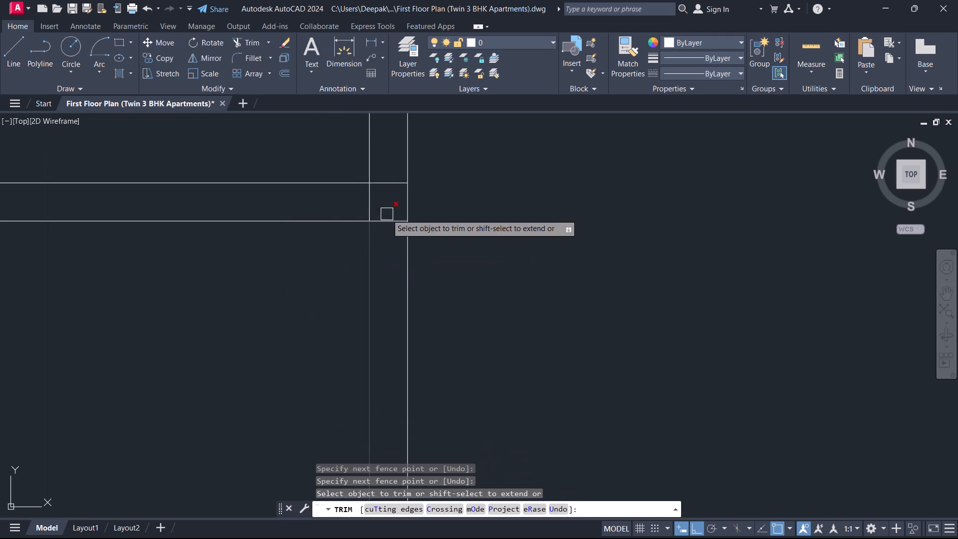
scroll(388, 213, up, 1)
click(391, 222)
click(354, 191)
scroll(270, 278, down, 2)
middle_drag(270, 281, 329, 256)
scroll(328, 257, up, 1)
key(Escape)
Offset the east wall's outer line 10' to the east.
scroll(372, 264, down, 1)
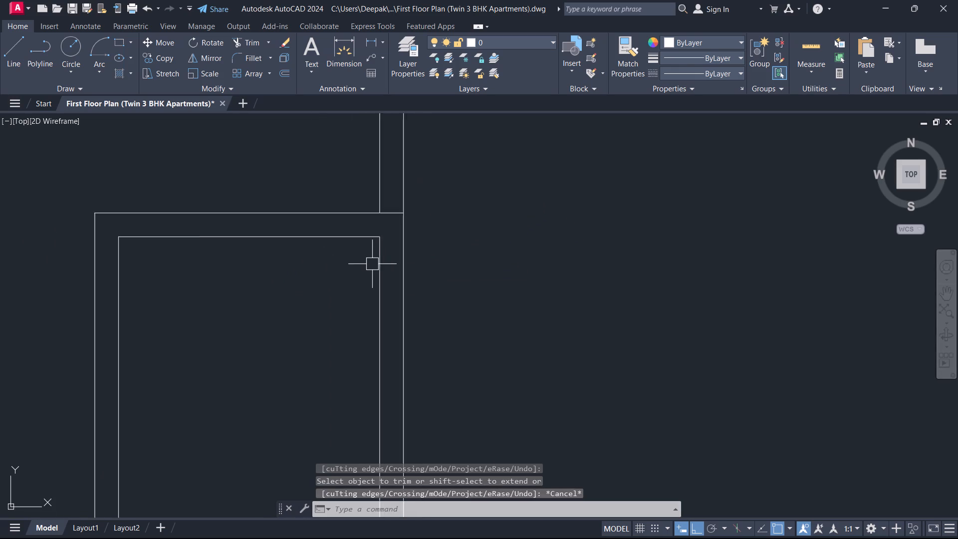
scroll(373, 264, down, 2)
middle_drag(363, 292, 324, 250)
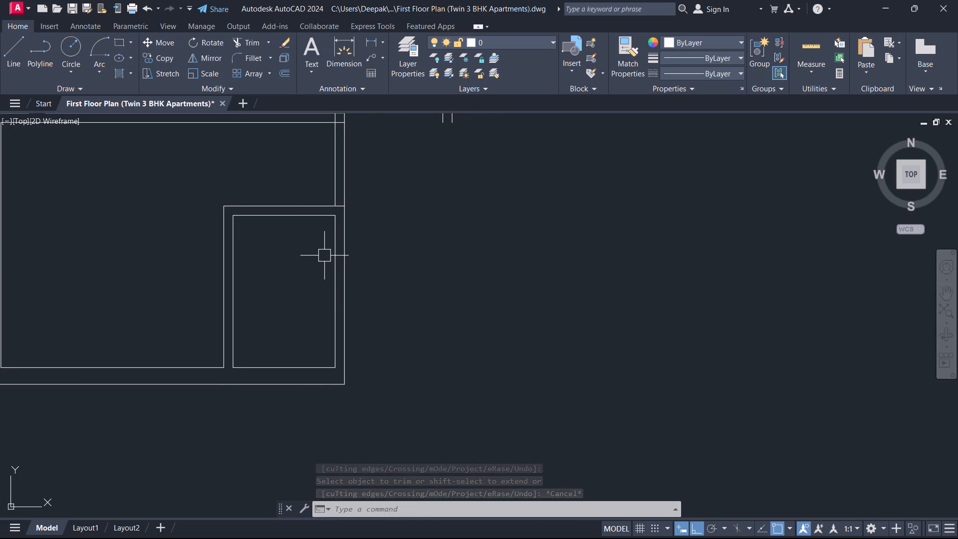
text(O)
key(space)
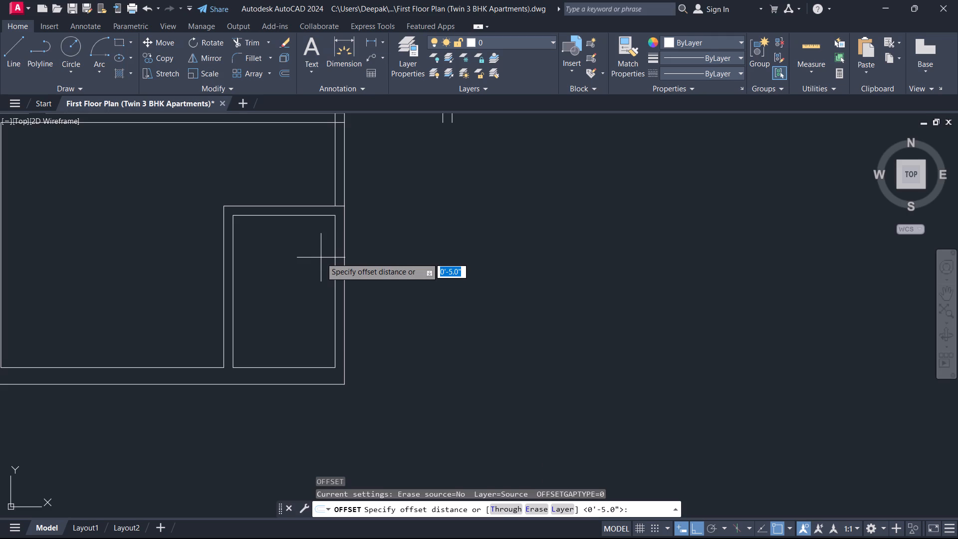
text(10')
key(Return)
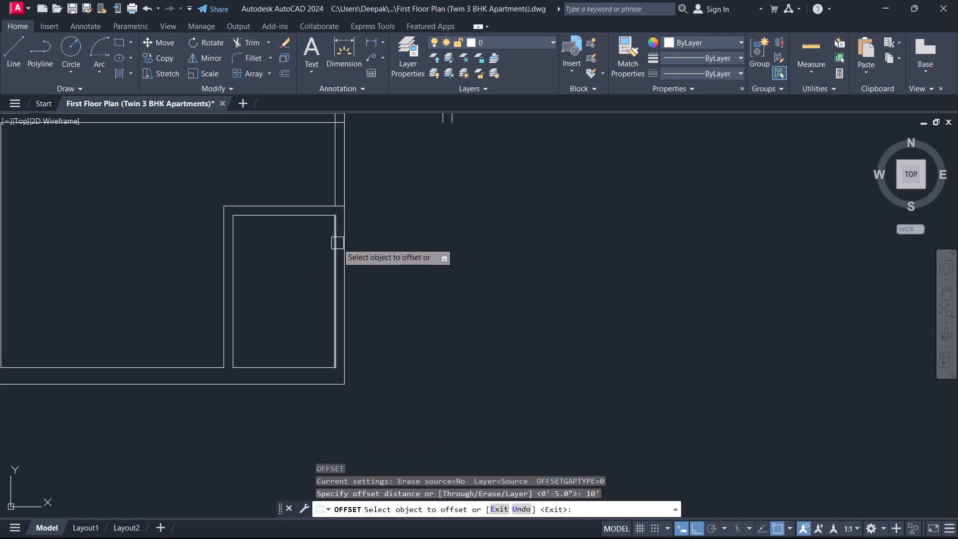
click(347, 237)
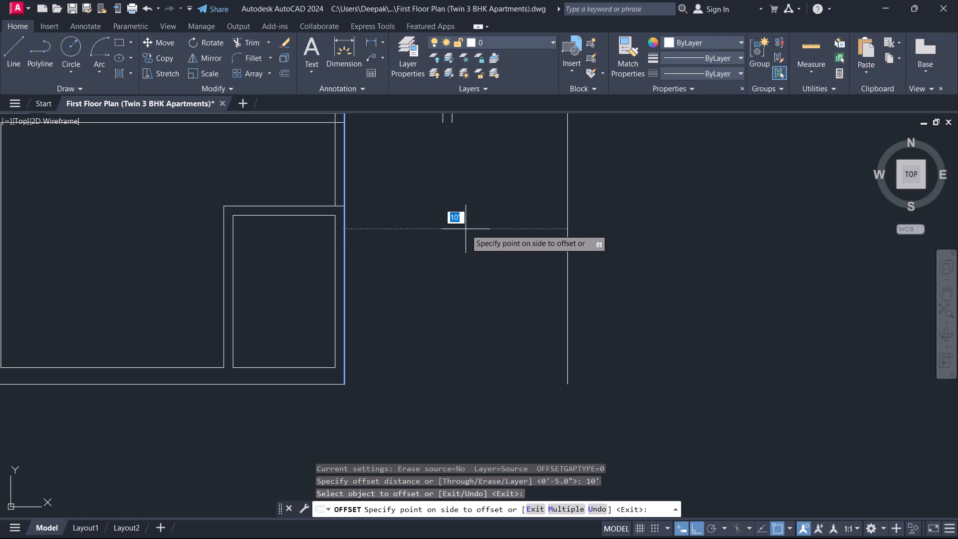
click(466, 229)
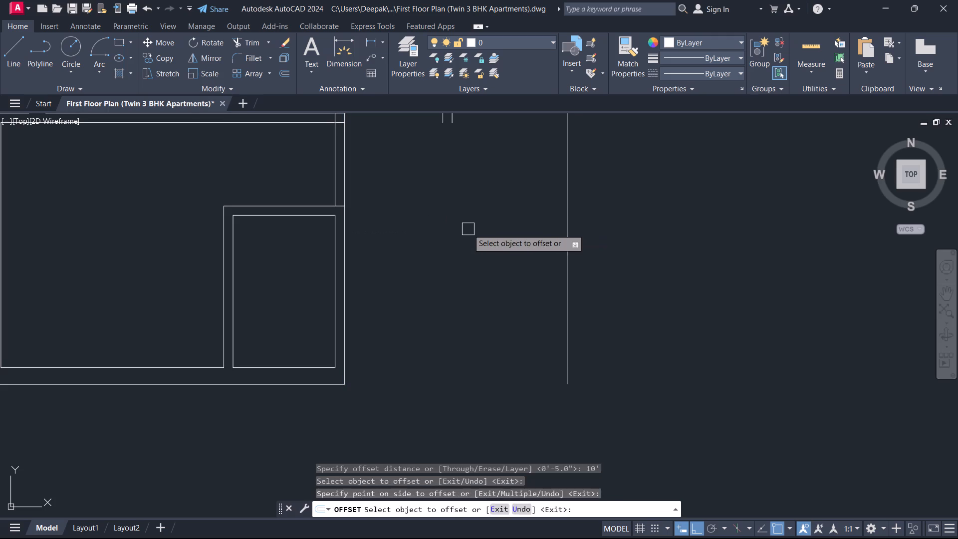
key(Escape)
Offset the new vertical line east of the rooms 5" to the east.
scroll(462, 232, down, 3)
middle_drag(462, 232, 415, 262)
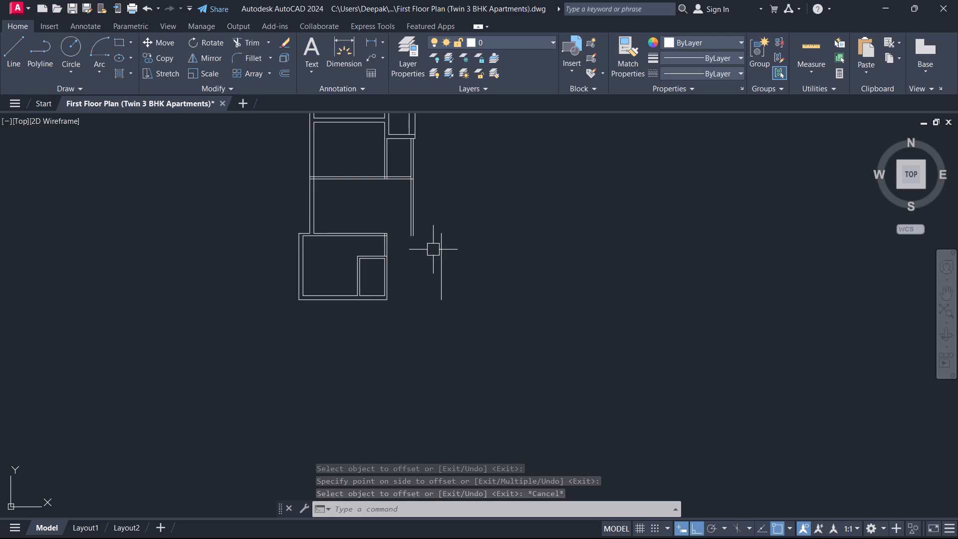
scroll(446, 281, down, 1)
scroll(429, 283, up, 1)
middle_drag(429, 283, 381, 319)
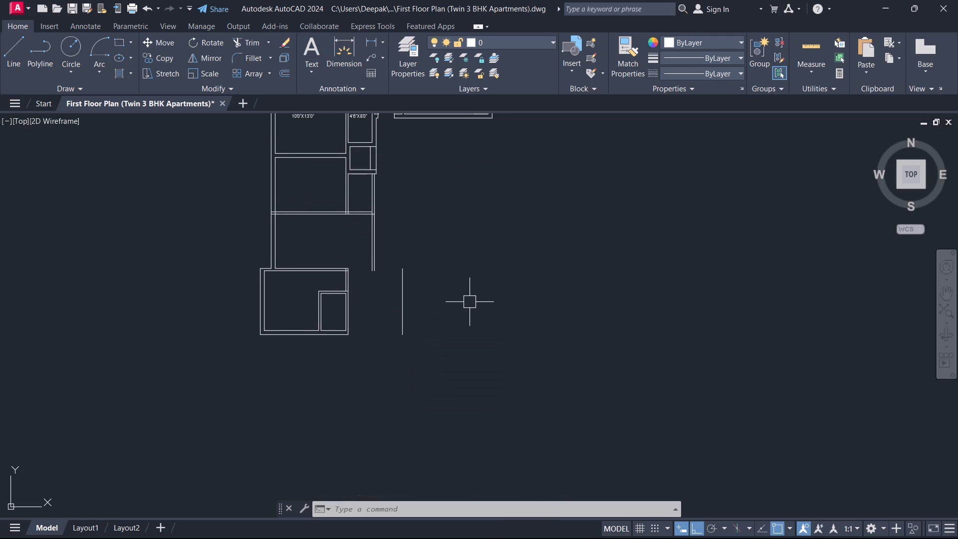
text(O)
key(space)
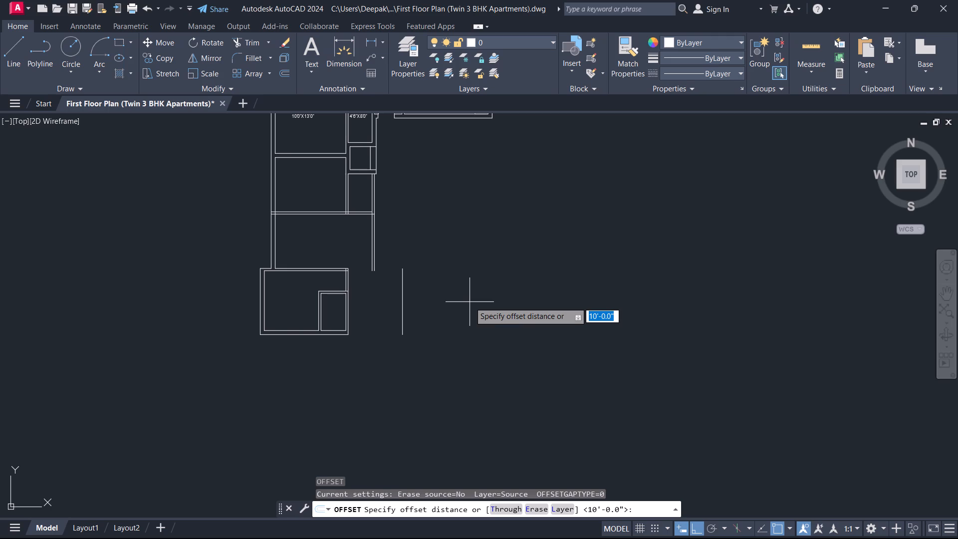
key(5)
key(Return)
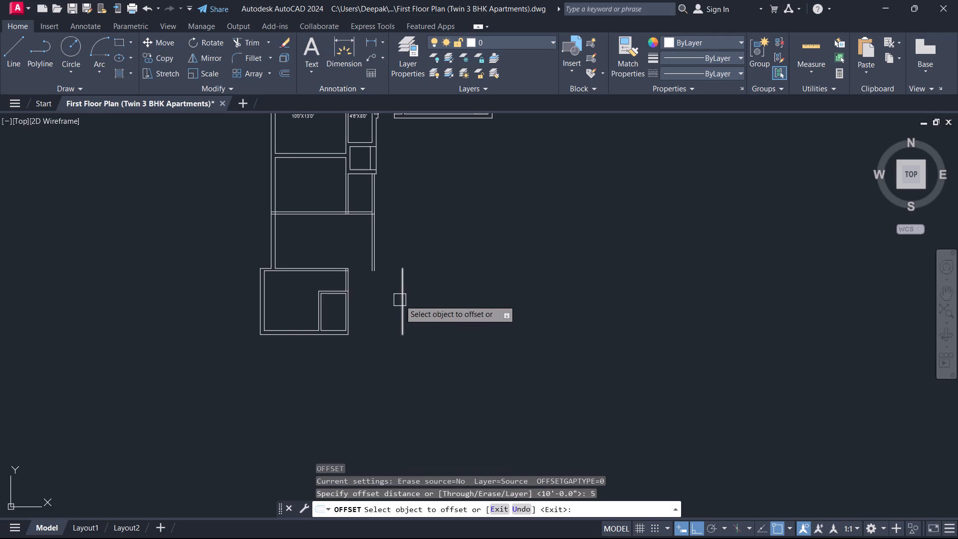
click(401, 299)
click(444, 299)
key(Escape)
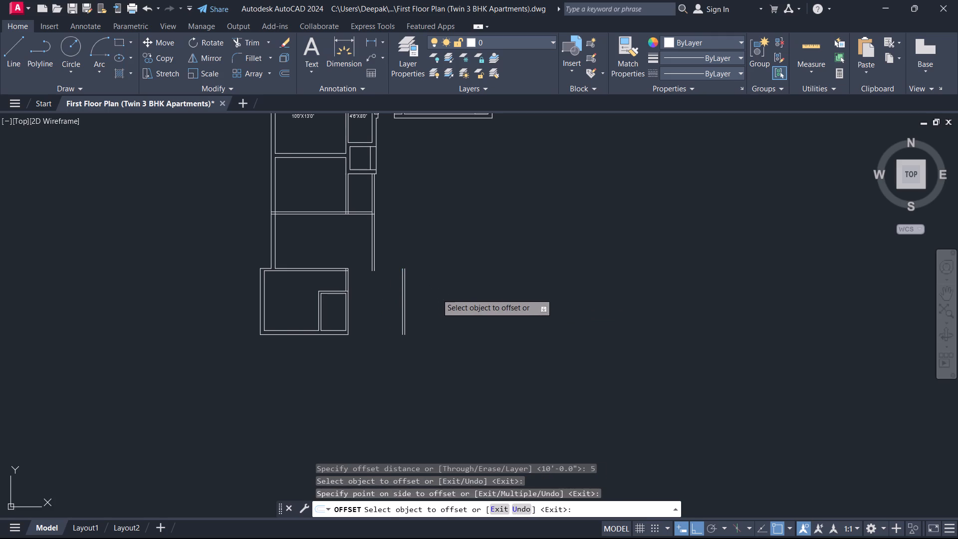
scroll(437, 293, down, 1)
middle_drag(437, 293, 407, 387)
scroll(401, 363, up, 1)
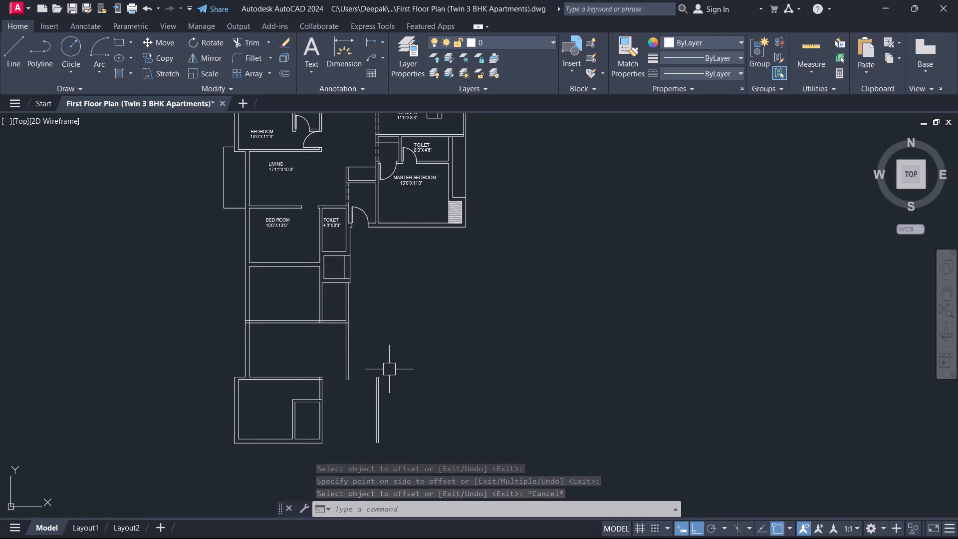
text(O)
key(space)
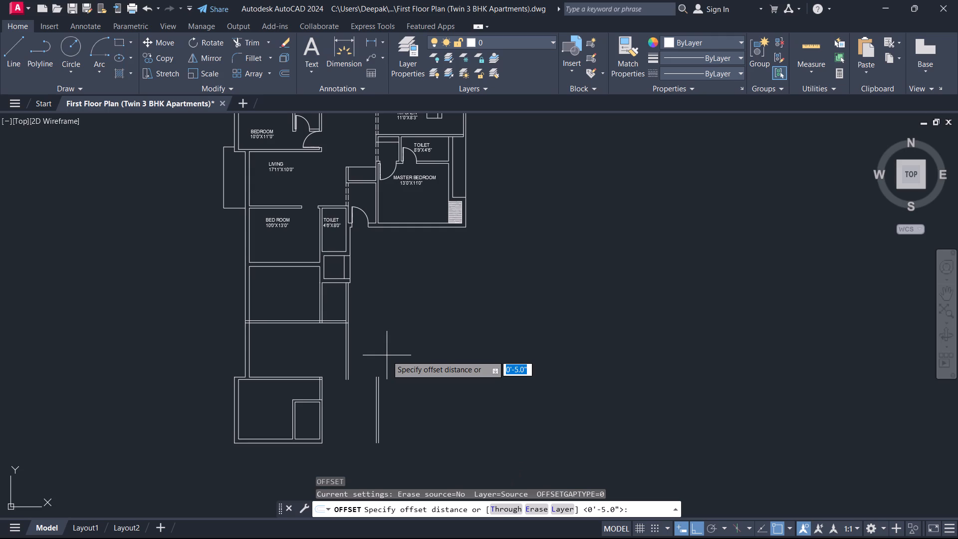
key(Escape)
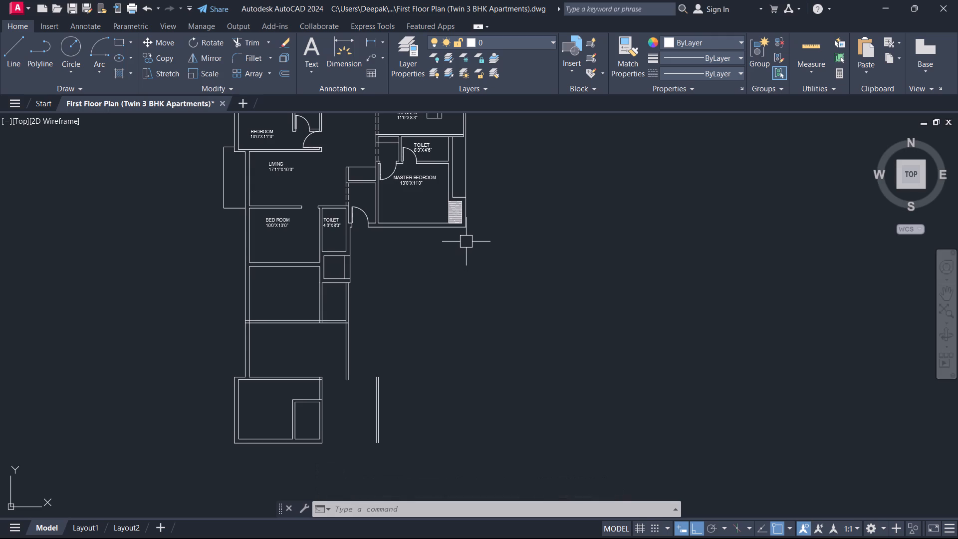
Start a new line in the open area south of the master bedroom.
text(L)
key(space)
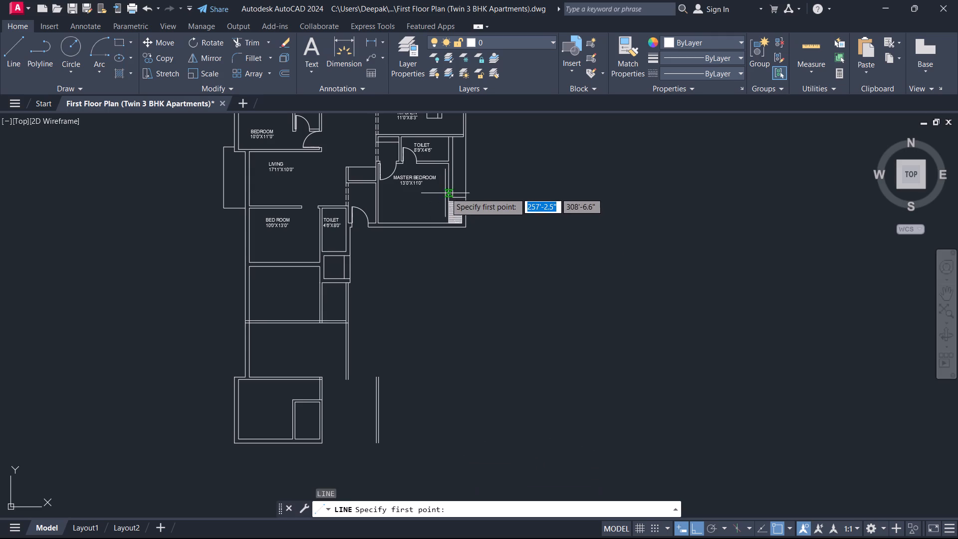
middle_drag(447, 192, 352, 268)
scroll(377, 245, up, 1)
middle_drag(334, 390, 490, 272)
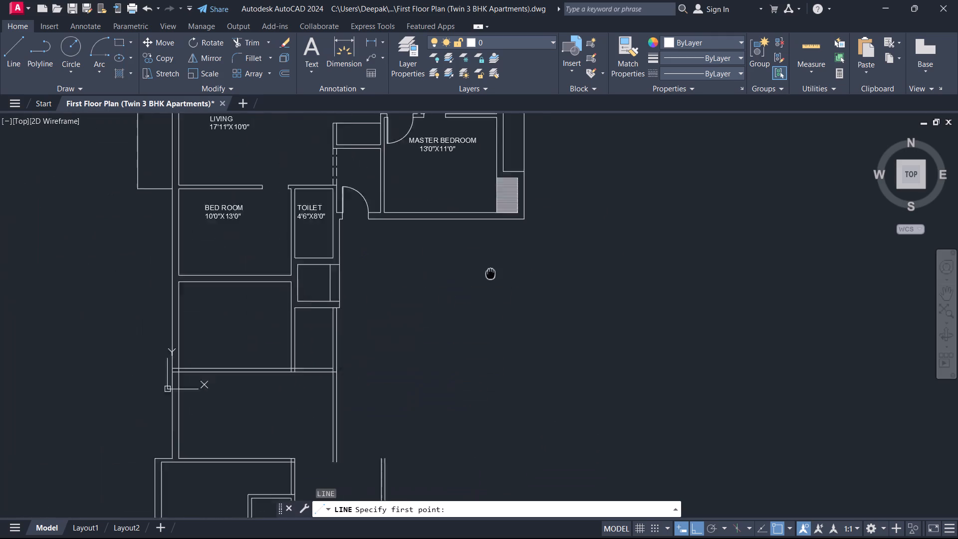
middle_drag(490, 272, 514, 260)
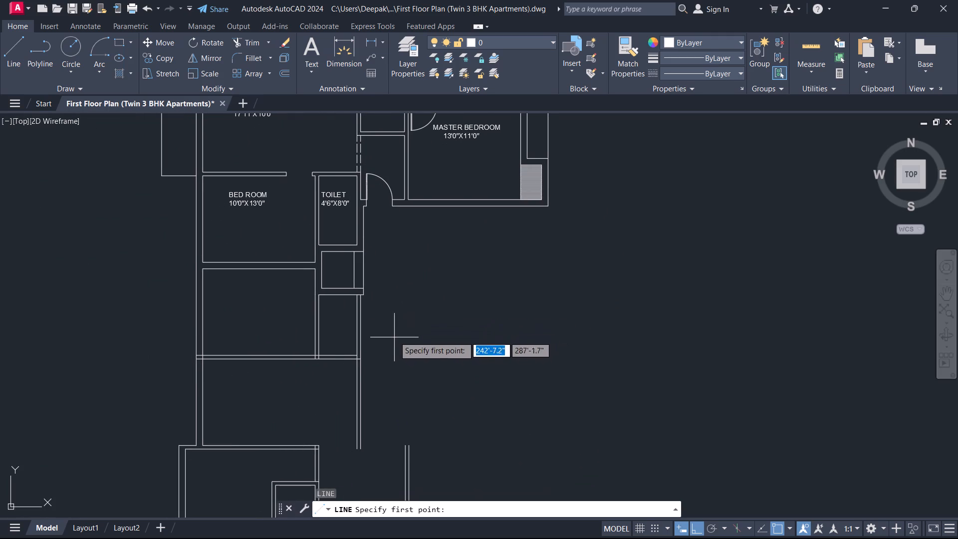
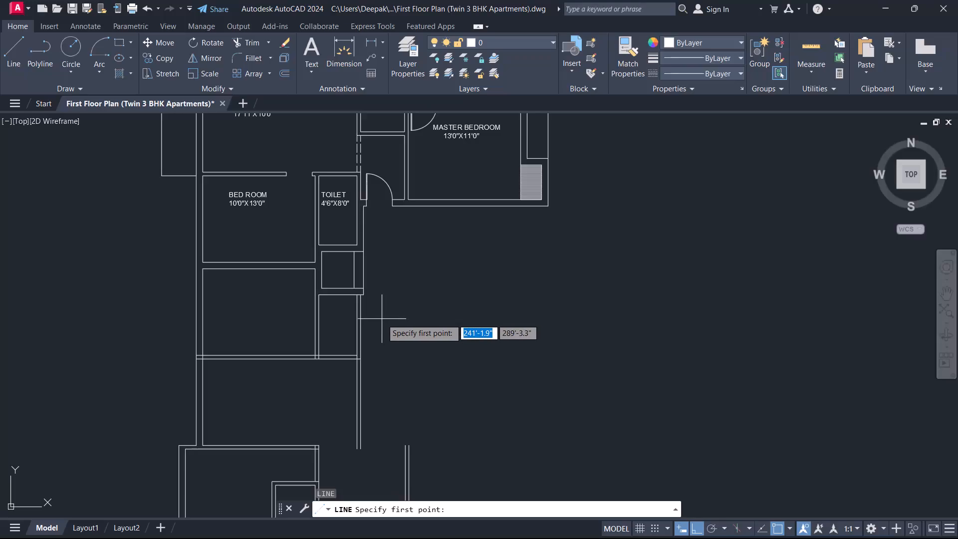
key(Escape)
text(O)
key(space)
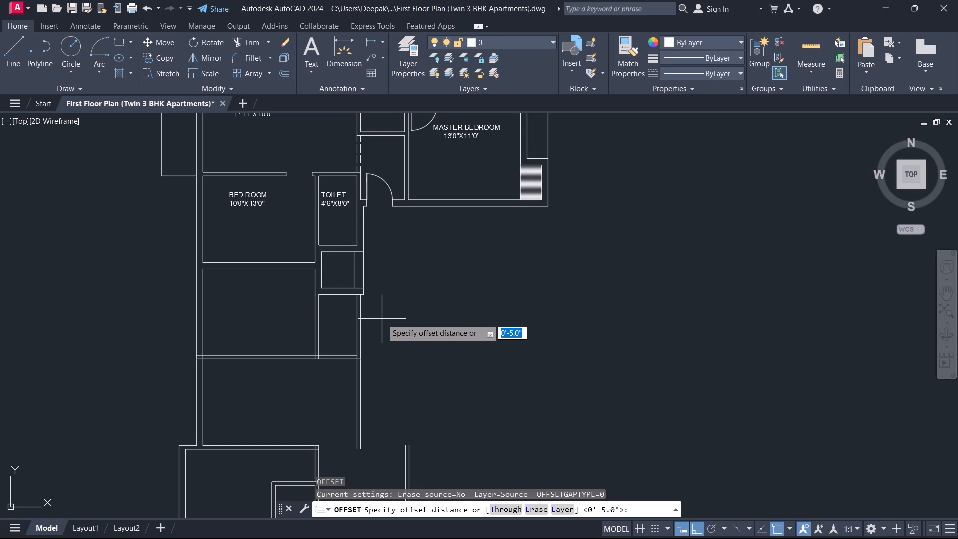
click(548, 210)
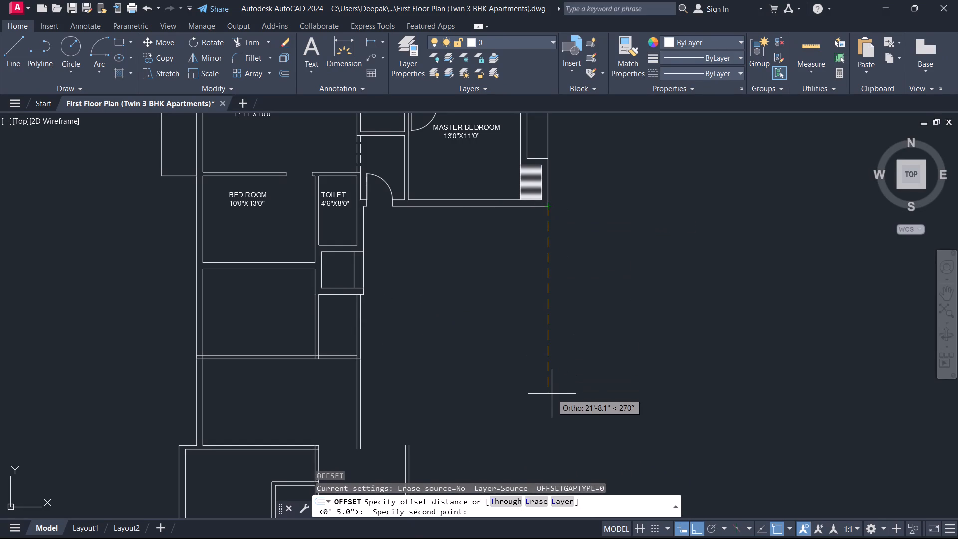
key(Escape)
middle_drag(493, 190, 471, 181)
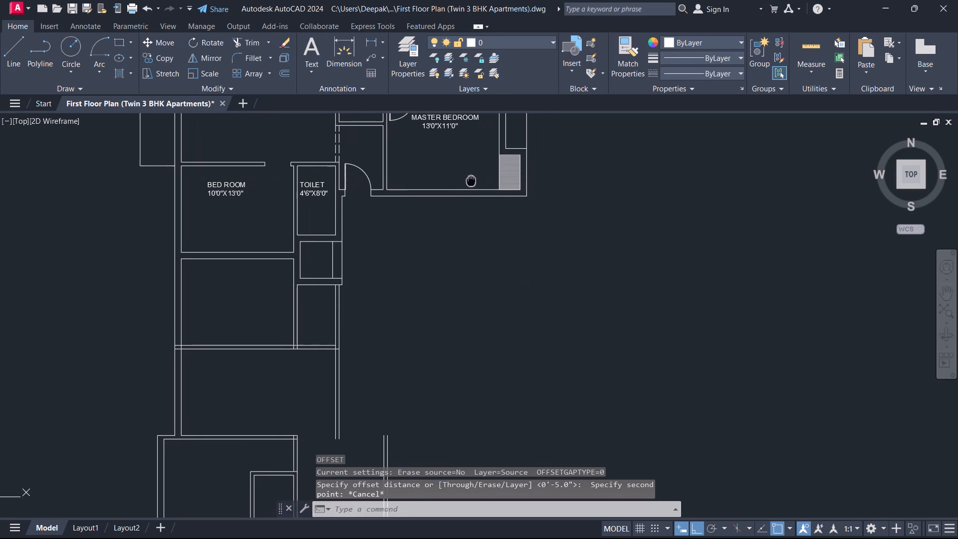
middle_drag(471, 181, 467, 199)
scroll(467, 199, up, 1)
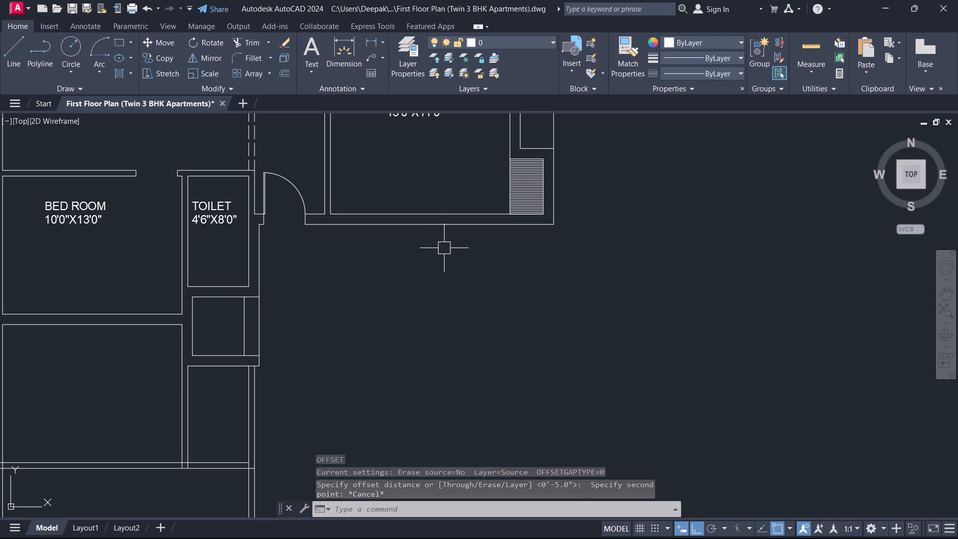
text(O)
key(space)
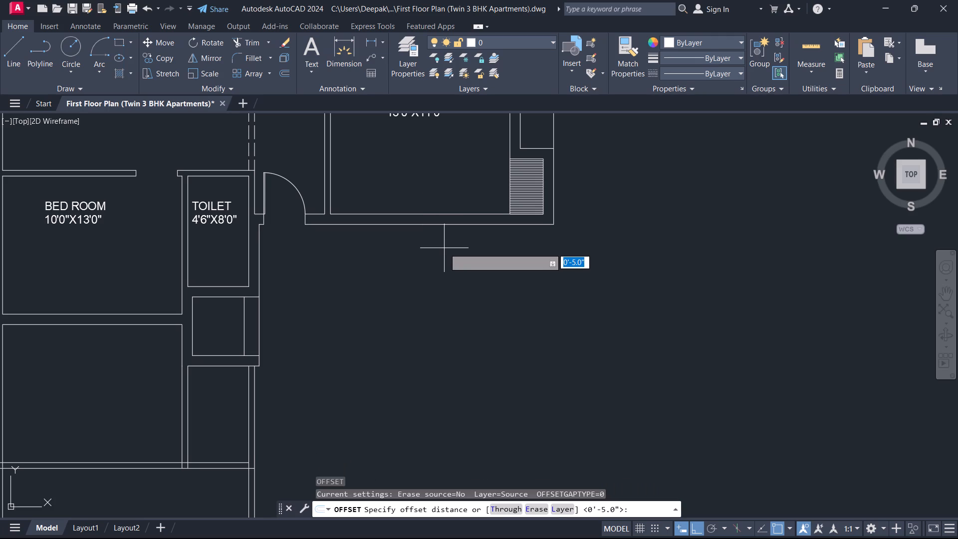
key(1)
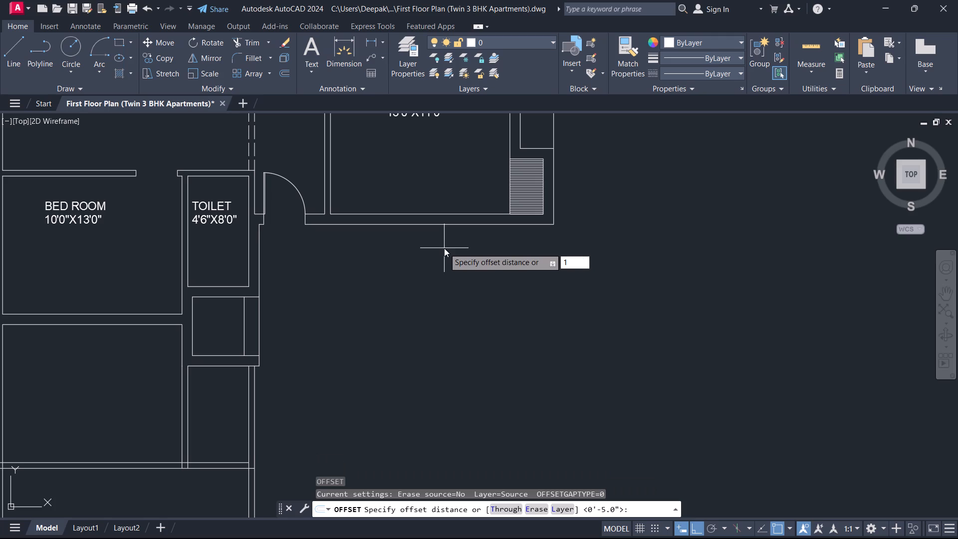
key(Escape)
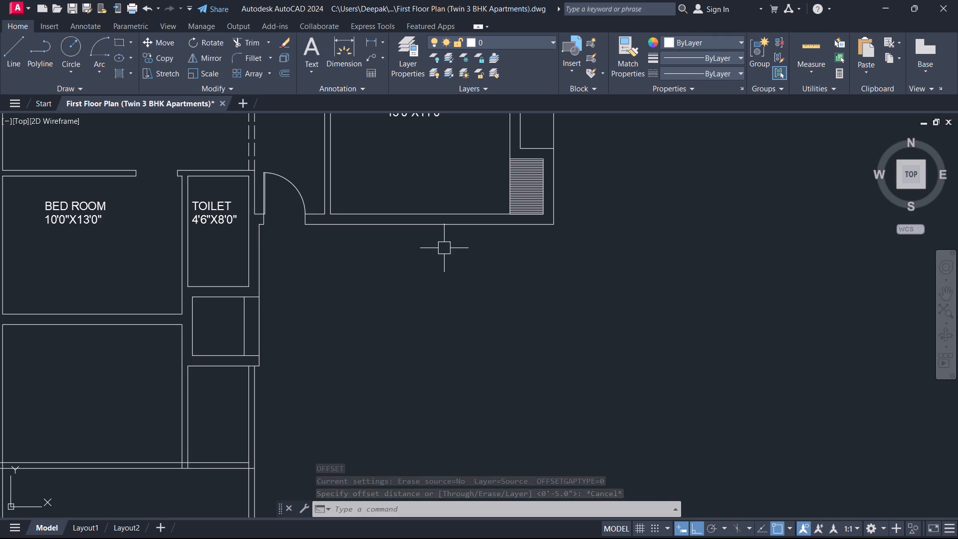
Fillet the southern rooms' outer south wall line with the master bedroom's outer east wall line to form a square corner.
scroll(546, 469, down, 1)
middle_drag(499, 332, 529, 95)
scroll(500, 332, down, 1)
scroll(494, 269, up, 1)
scroll(345, 371, down, 1)
middle_drag(345, 371, 364, 300)
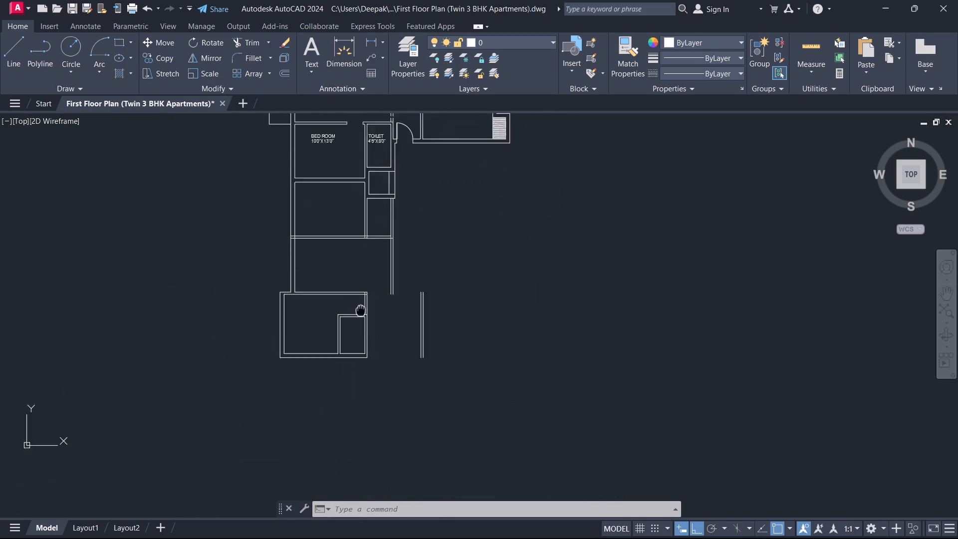
middle_drag(364, 300, 395, 236)
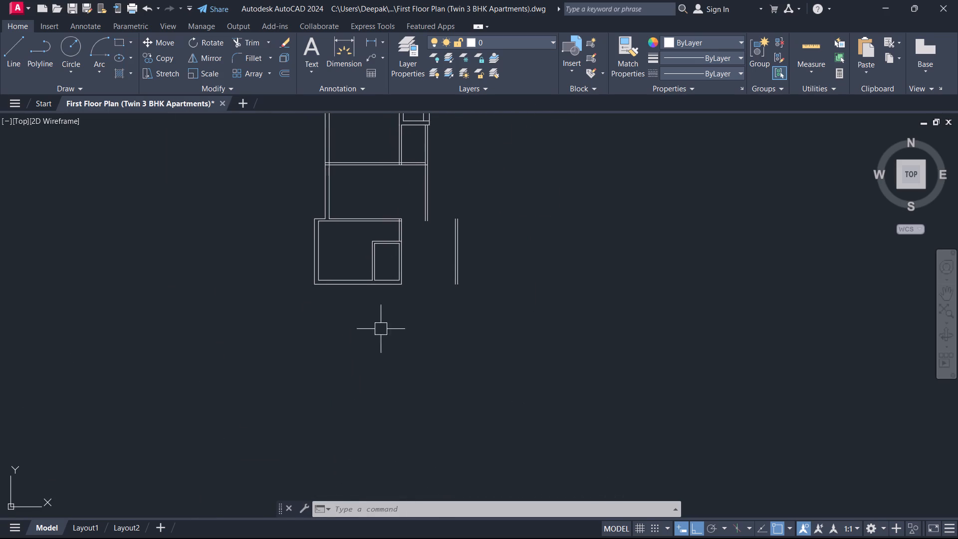
scroll(432, 309, up, 1)
middle_drag(431, 308, 376, 330)
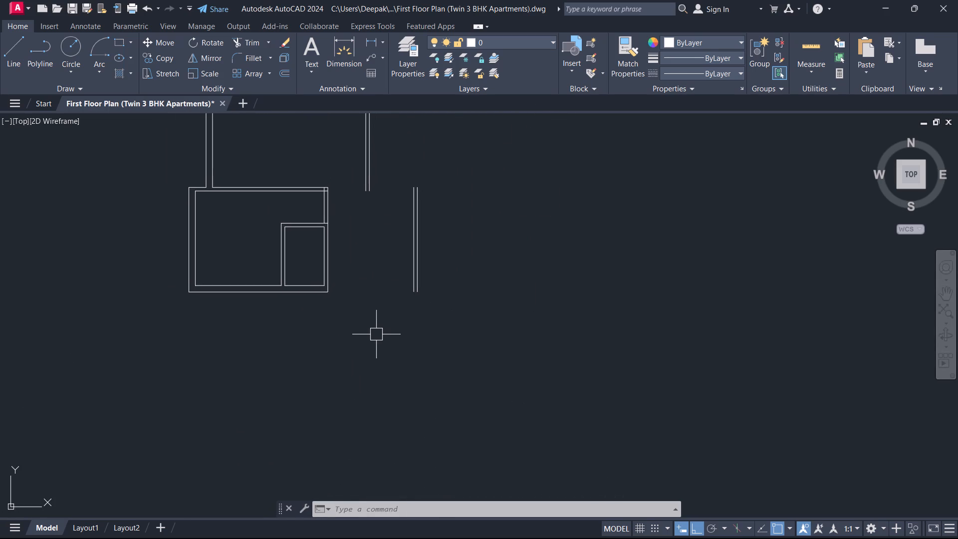
middle_drag(346, 309, 344, 311)
scroll(346, 309, down, 1)
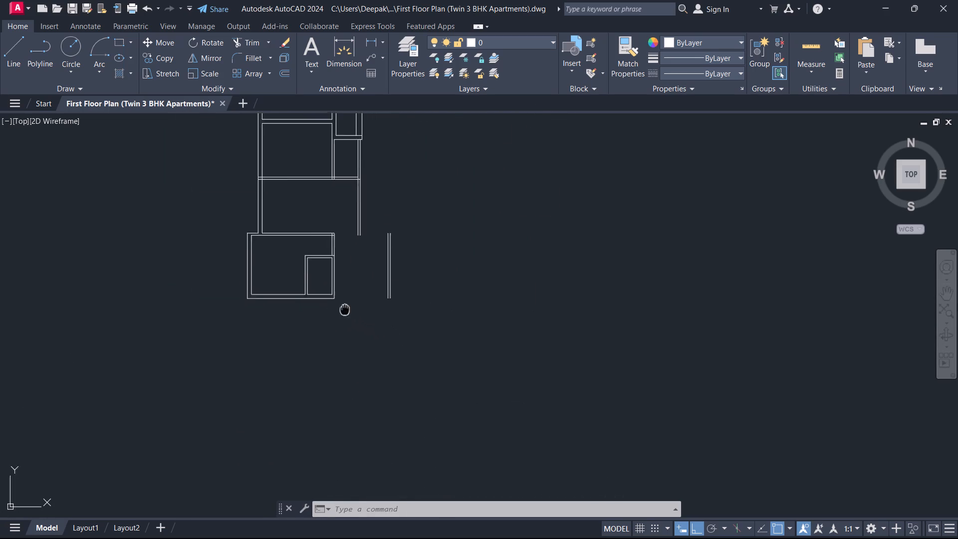
middle_drag(344, 311, 313, 381)
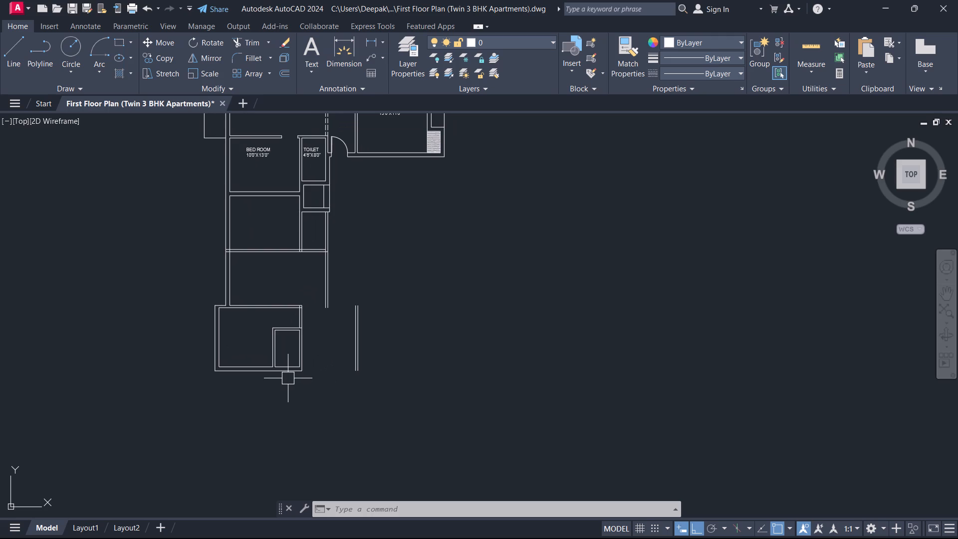
key(f)
key(space)
click(250, 373)
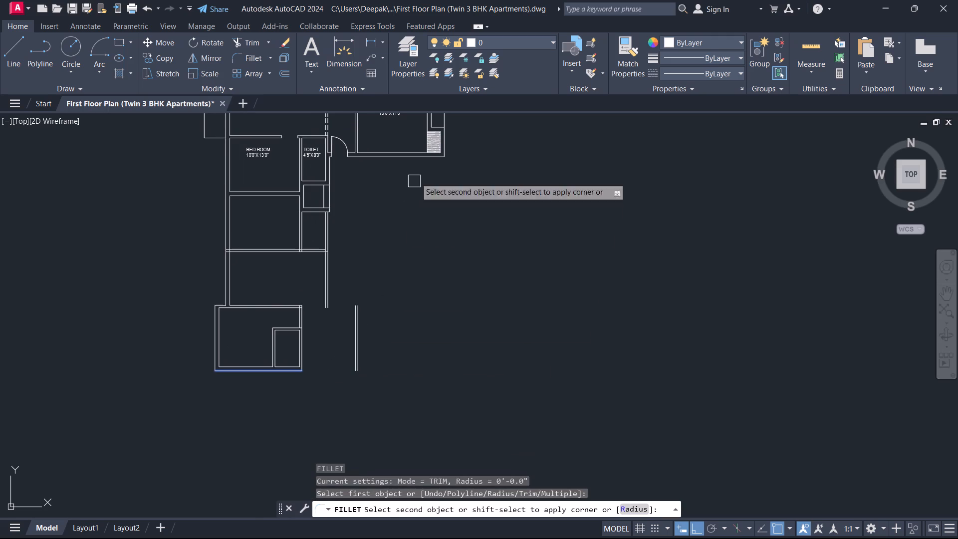
click(450, 145)
key(Escape)
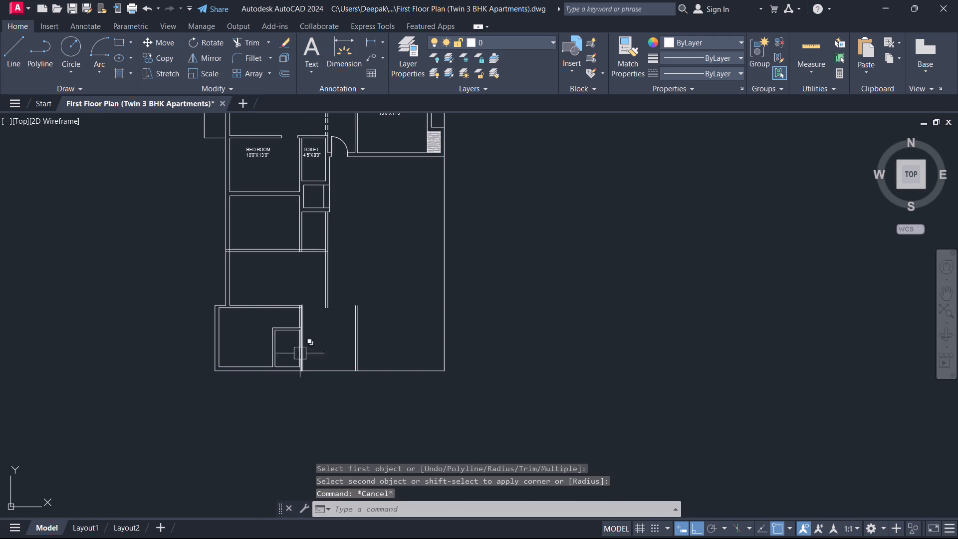
Fillet the southern rooms' inner south wall line with the inner vertical line beside the master bedroom's hatched shaft.
key(space)
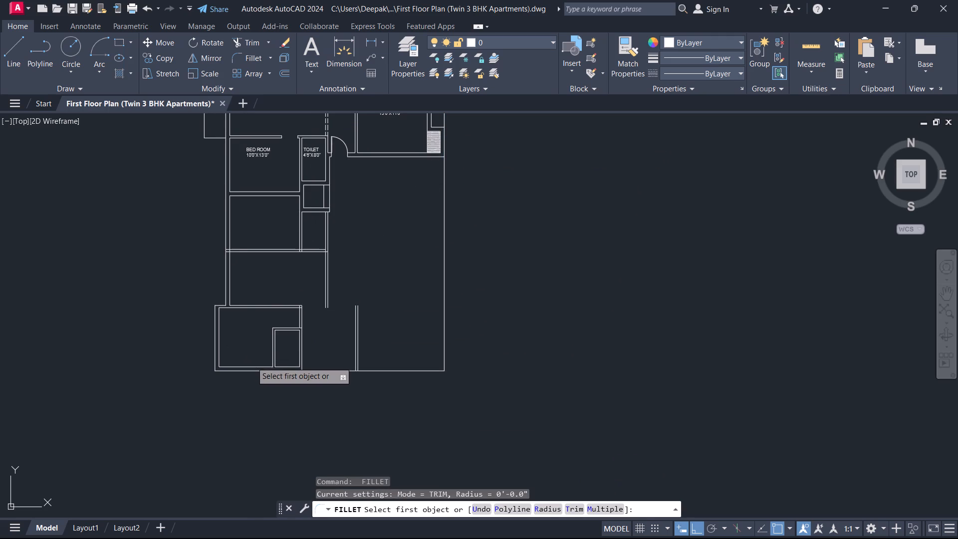
click(251, 362)
scroll(429, 149, up, 1)
middle_drag(427, 166, 340, 321)
scroll(340, 320, up, 3)
scroll(406, 267, up, 2)
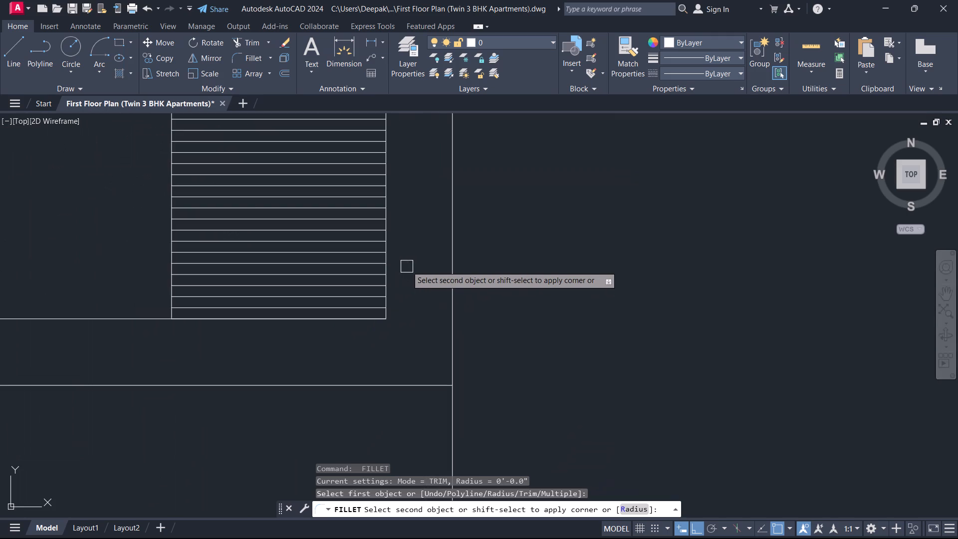
scroll(384, 318, up, 3)
click(389, 302)
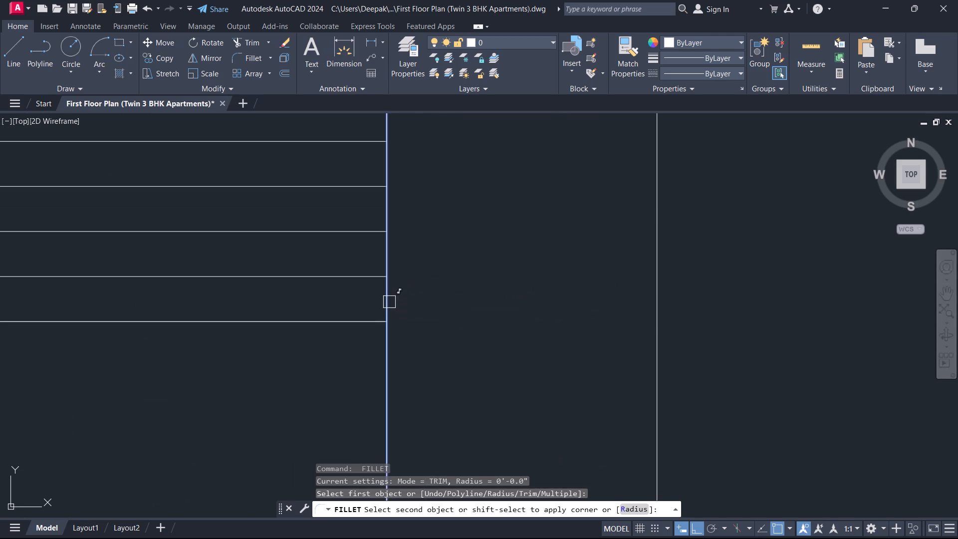
scroll(389, 301, down, 7)
scroll(347, 363, down, 3)
middle_drag(345, 363, 422, 234)
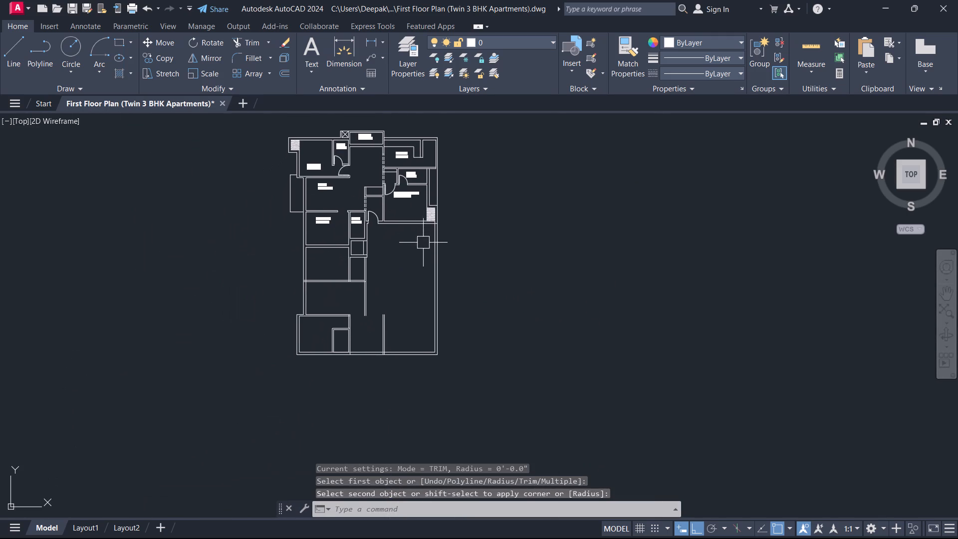
key(Escape)
Trim the overlapping lines where the master bedroom's south wall meets the extended east wall.
scroll(424, 192, up, 1)
scroll(423, 252, up, 3)
scroll(475, 228, up, 1)
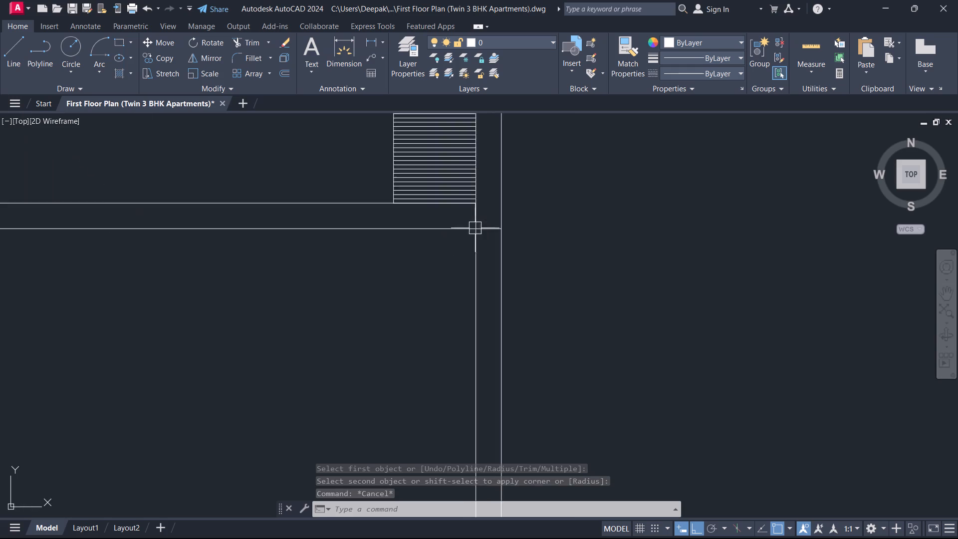
scroll(475, 228, up, 3)
text(T)
key(space)
key(r)
key(Escape)
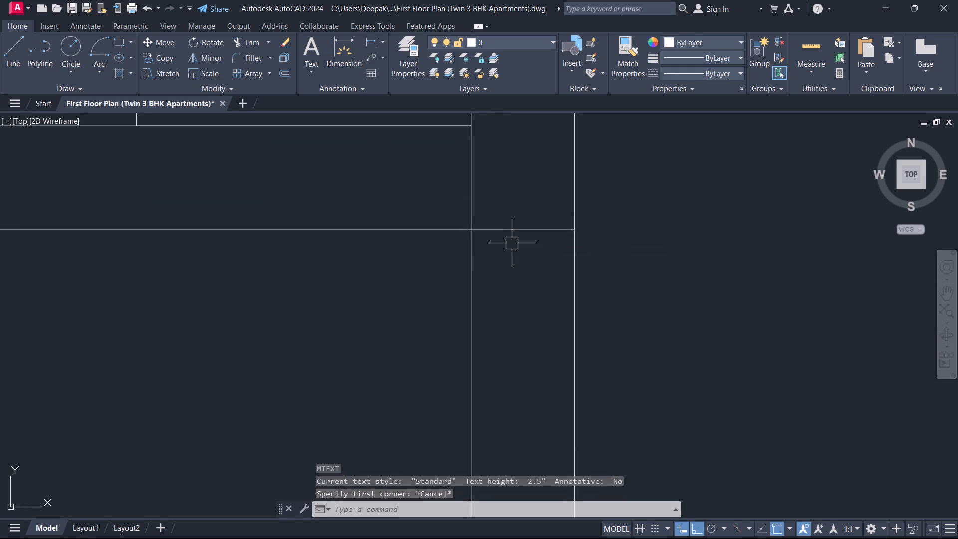
text(TR)
key(space)
drag(512, 244, 443, 167)
key(Escape)
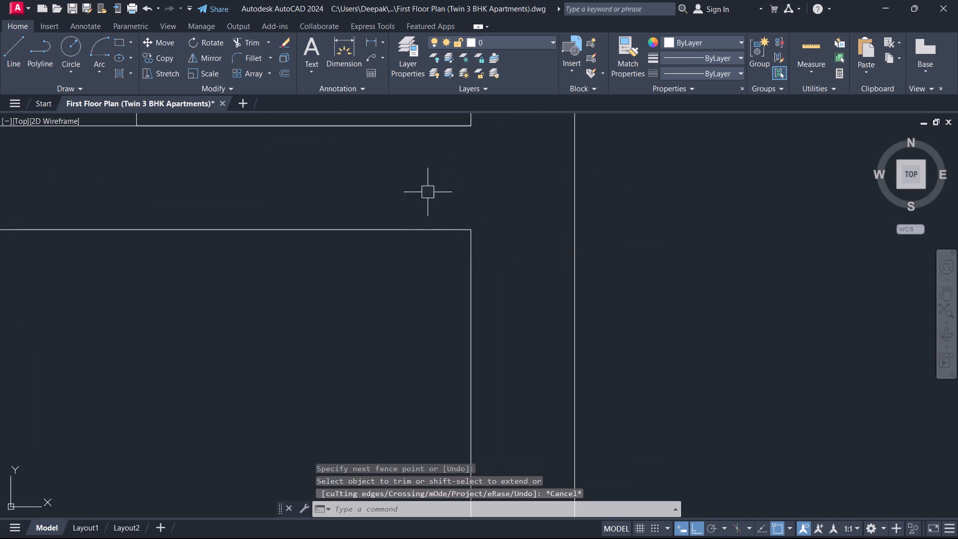
Trim the overlapping lines where the eastern 5" partition meets the south wall.
scroll(392, 226, up, 1)
scroll(383, 232, down, 5)
scroll(348, 279, down, 3)
middle_drag(343, 278, 396, 171)
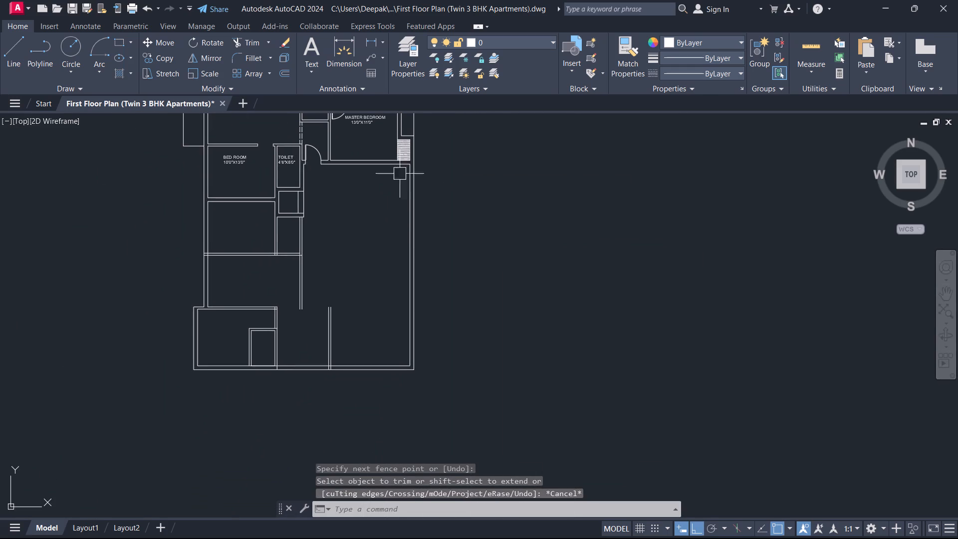
middle_drag(371, 294, 391, 202)
scroll(372, 254, up, 1)
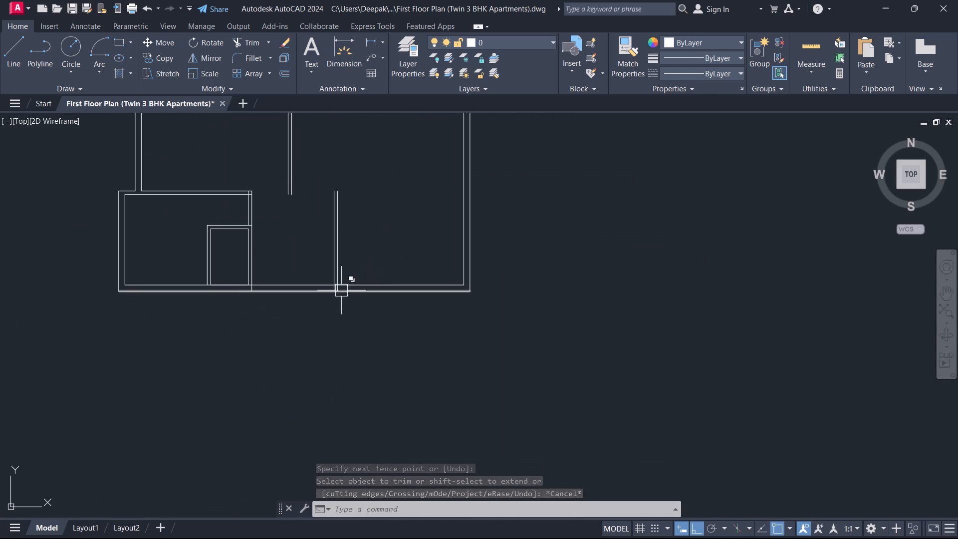
scroll(341, 290, up, 6)
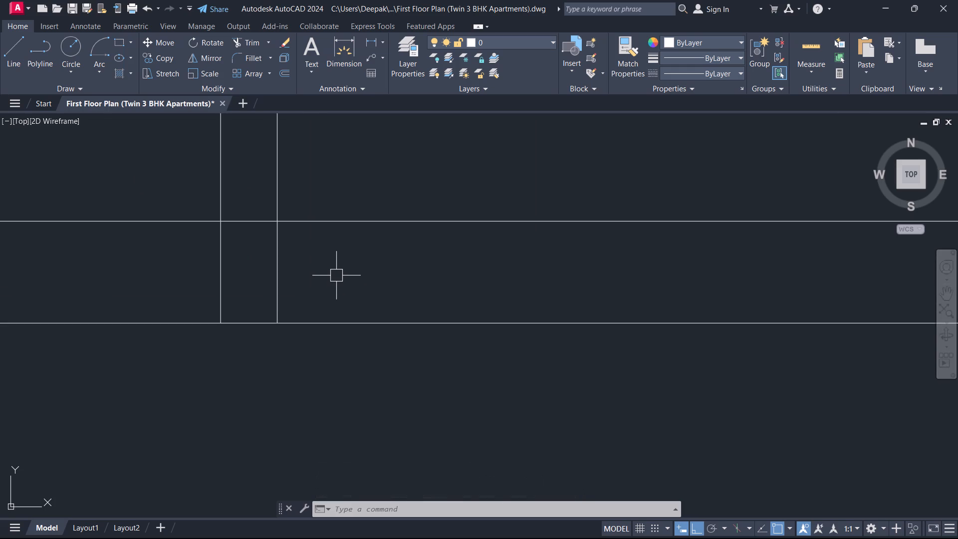
middle_drag(335, 274, 443, 268)
text(TR)
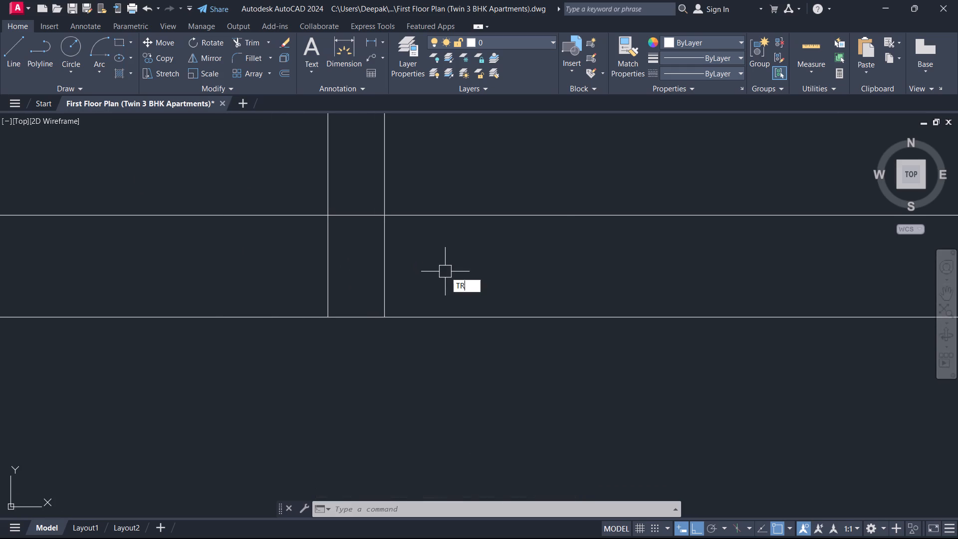
key(space)
drag(446, 272, 364, 187)
key(Escape)
Offset the southeast room's inner south wall line 11' to the north.
scroll(359, 204, down, 4)
middle_drag(413, 164, 411, 177)
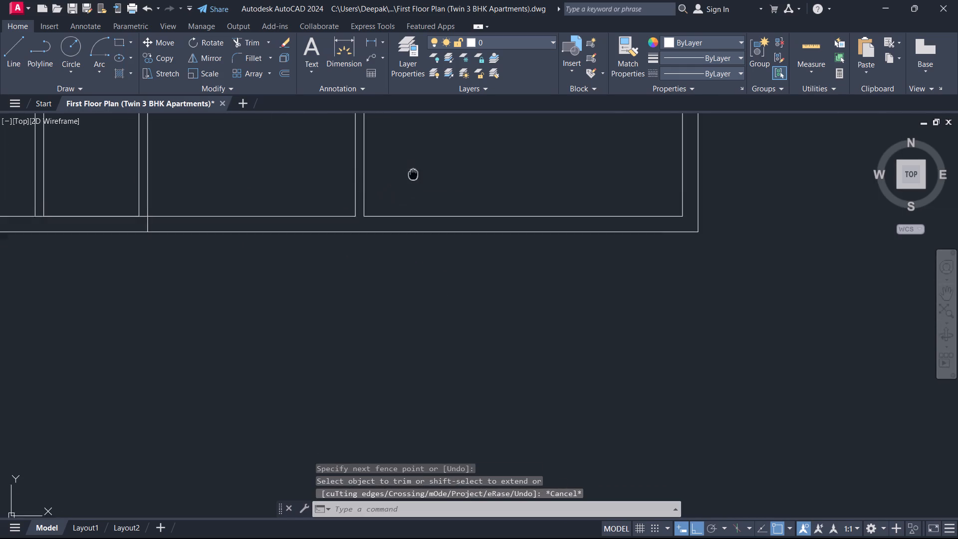
middle_drag(411, 177, 342, 315)
scroll(342, 315, down, 1)
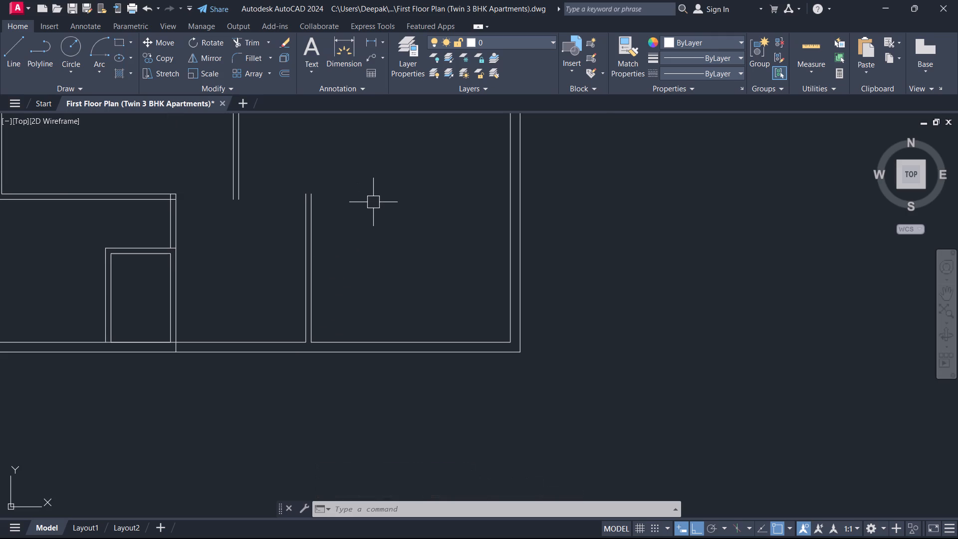
middle_drag(374, 203, 325, 206)
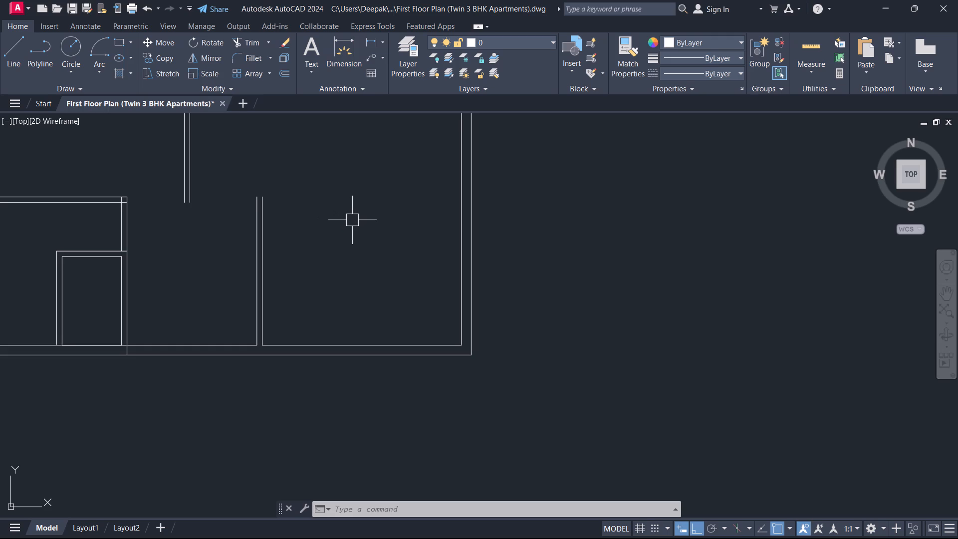
scroll(352, 220, down, 2)
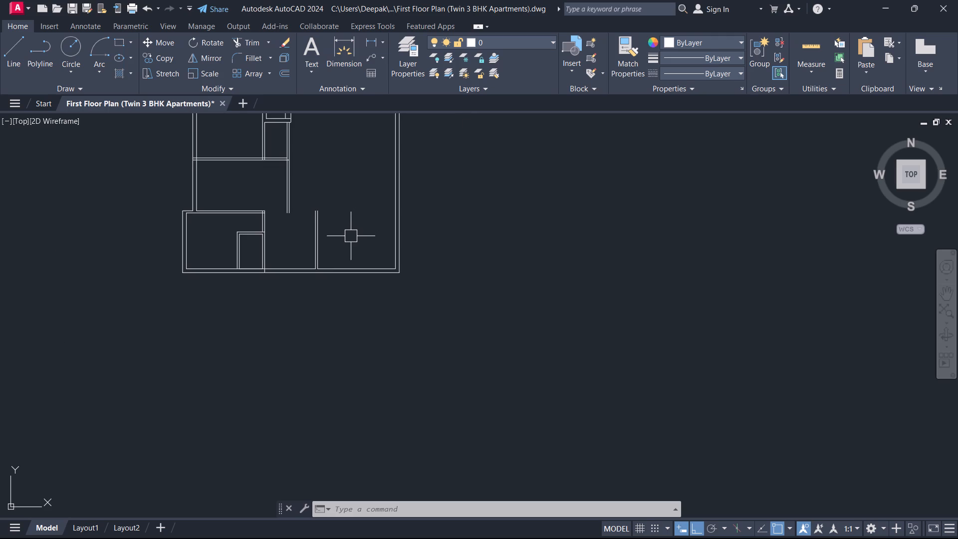
text(O)
key(space)
scroll(355, 245, up, 1)
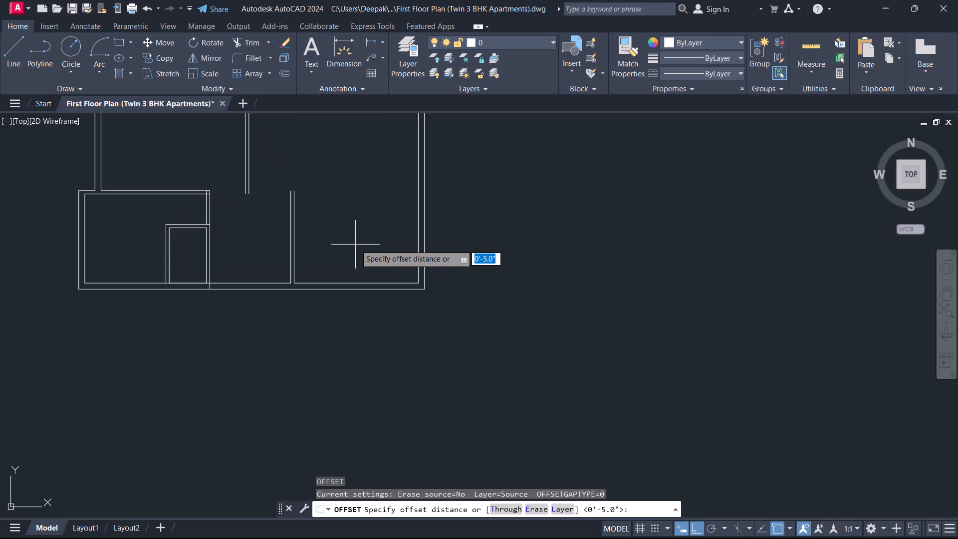
text(11)
key(apostrophe)
key(Return)
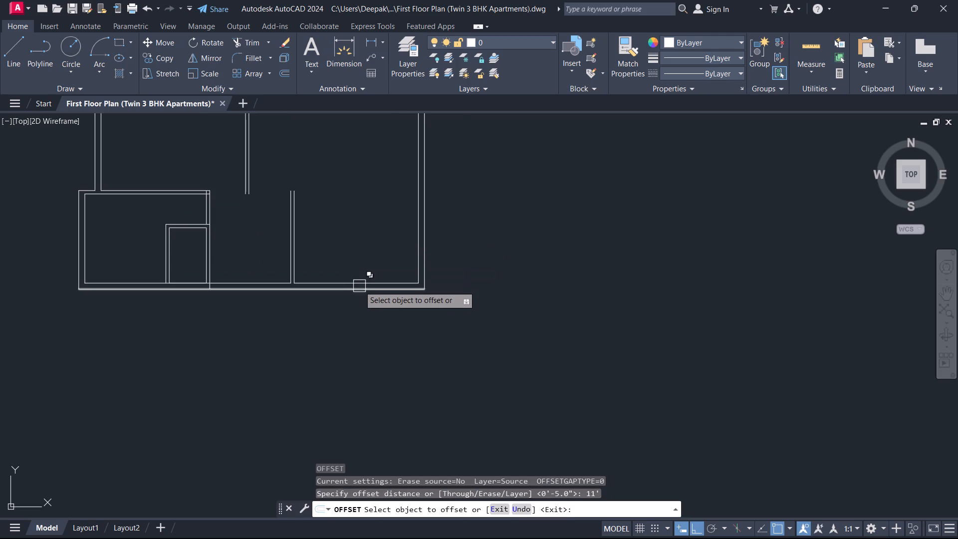
scroll(359, 286, up, 1)
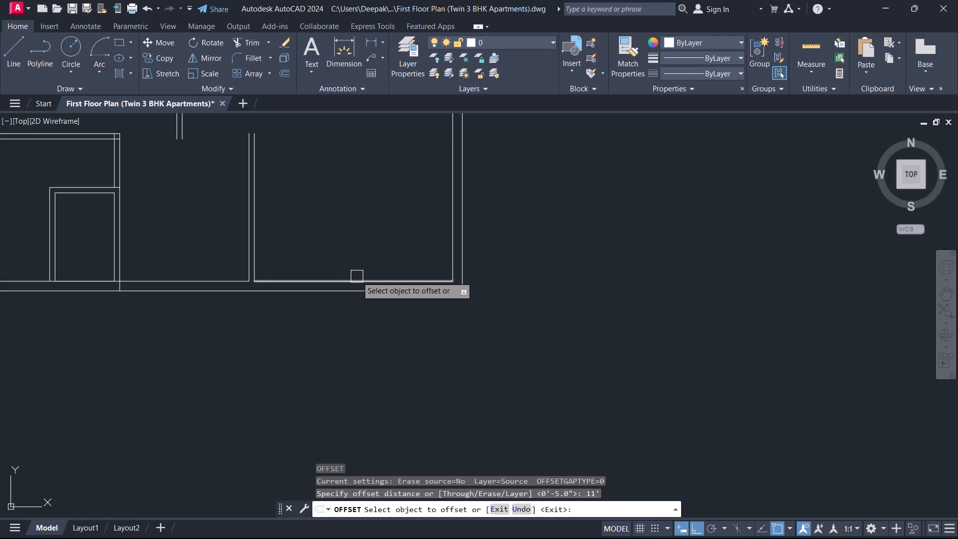
click(357, 276)
click(349, 150)
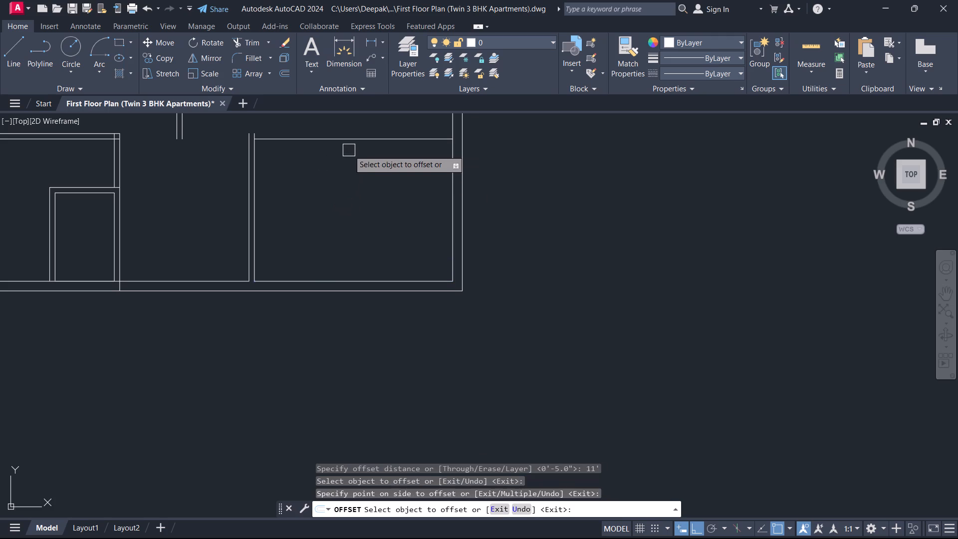
key(Escape)
Offset the southeast room's new north wall line 5" to the north to form the partition's second face.
scroll(351, 184, down, 1)
middle_drag(351, 184, 361, 245)
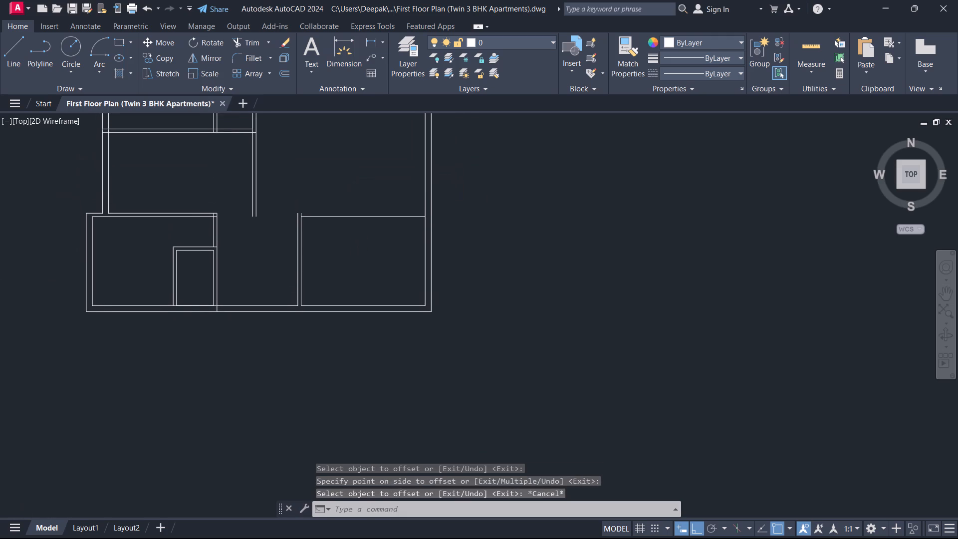
text(O)
key(space)
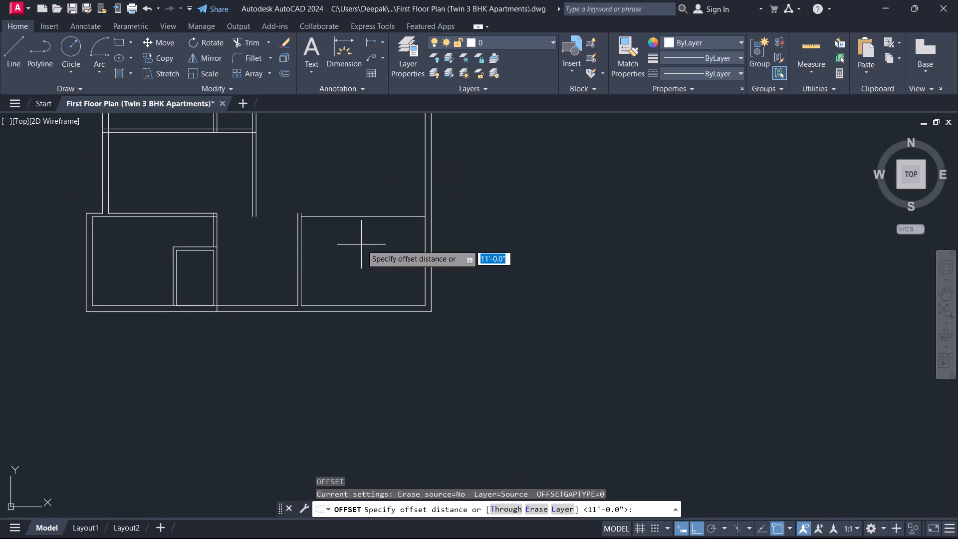
key(5)
key(Return)
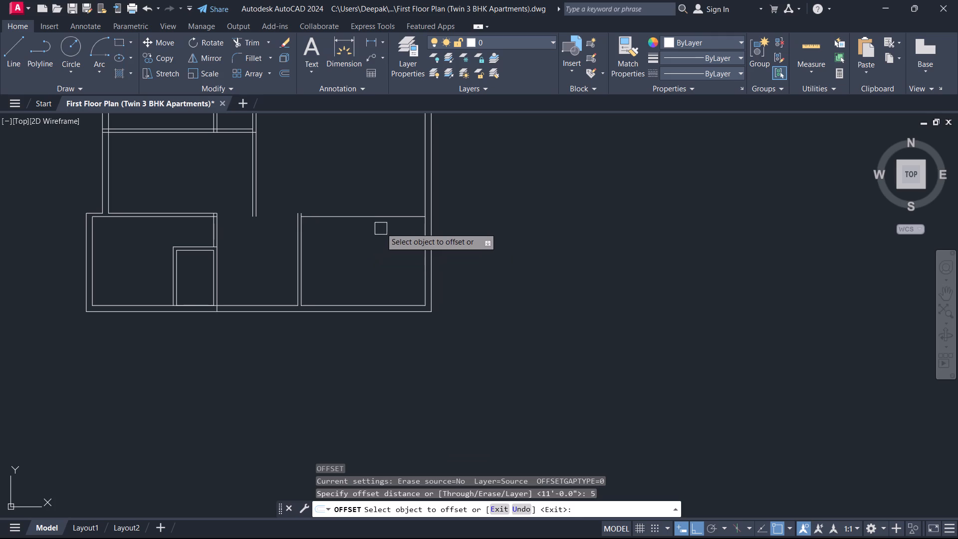
click(385, 218)
click(389, 177)
key(Escape)
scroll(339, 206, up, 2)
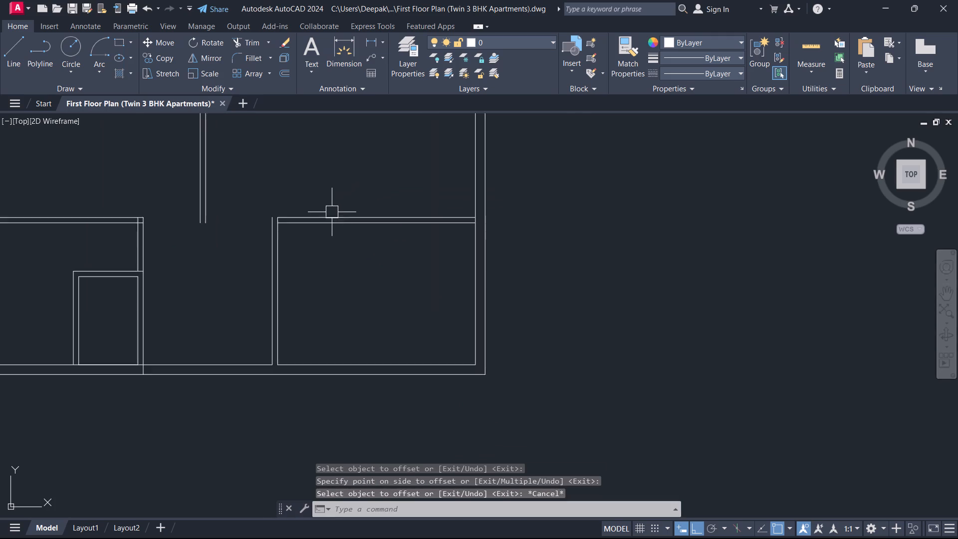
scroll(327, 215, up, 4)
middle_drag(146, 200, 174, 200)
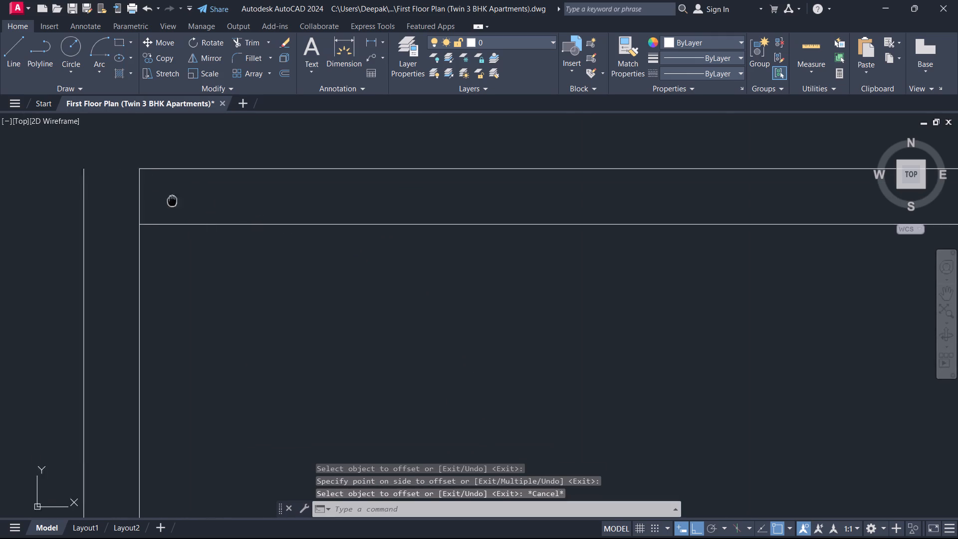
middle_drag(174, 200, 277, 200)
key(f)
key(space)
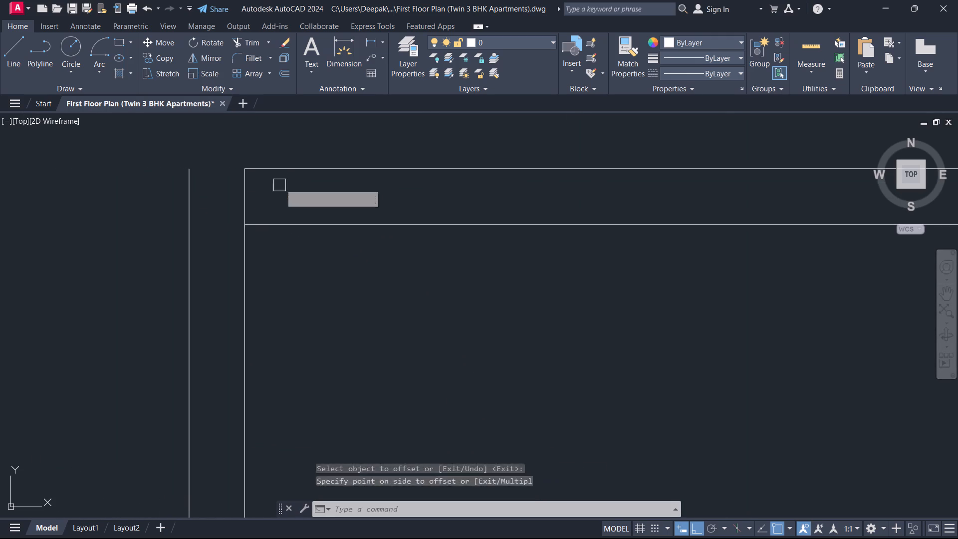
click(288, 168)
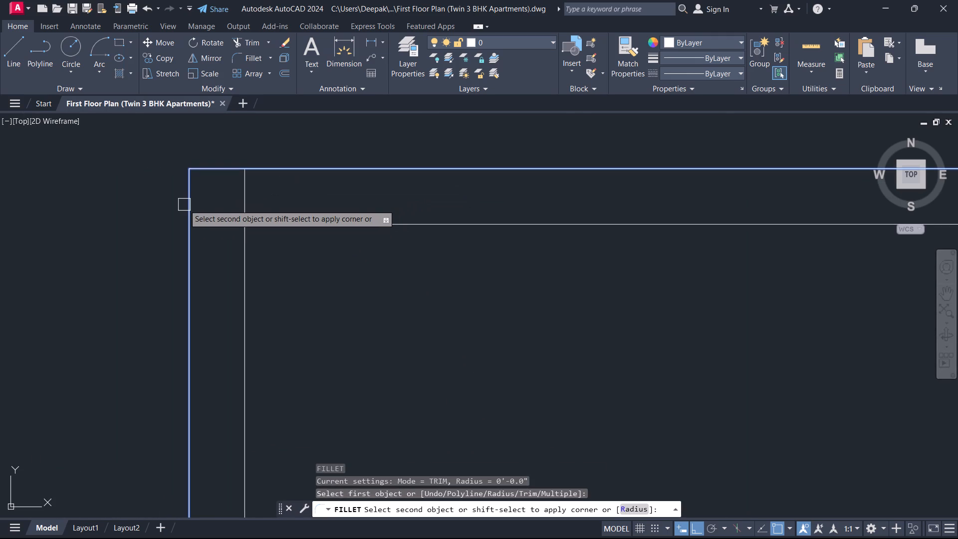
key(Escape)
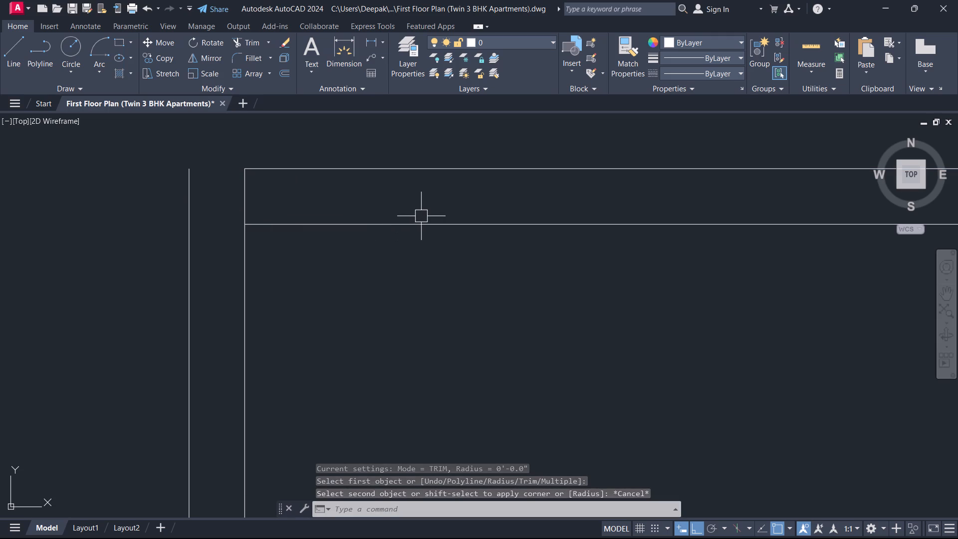
Offset the upper line of the southeast room's north partition 4'6" to the north.
text(O)
key(space)
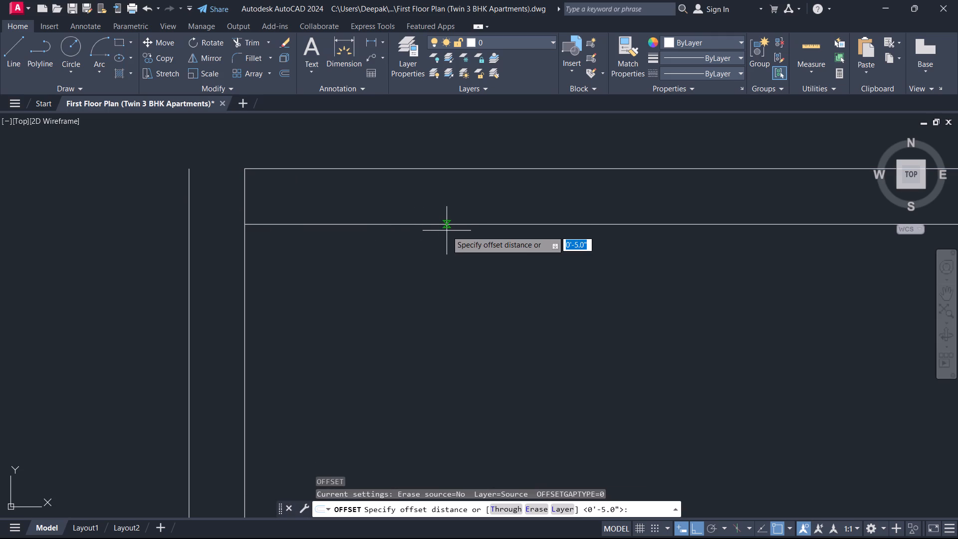
key(4)
text('6)
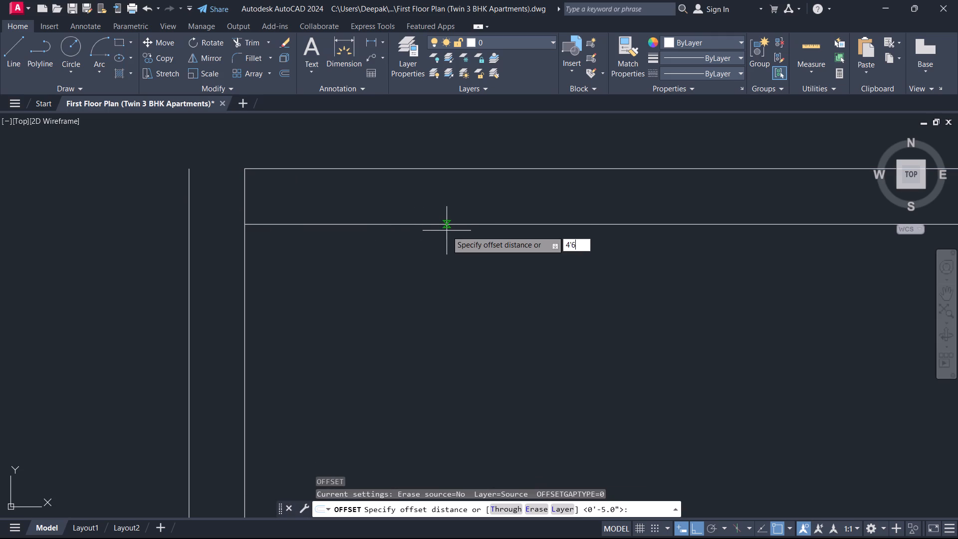
key(Return)
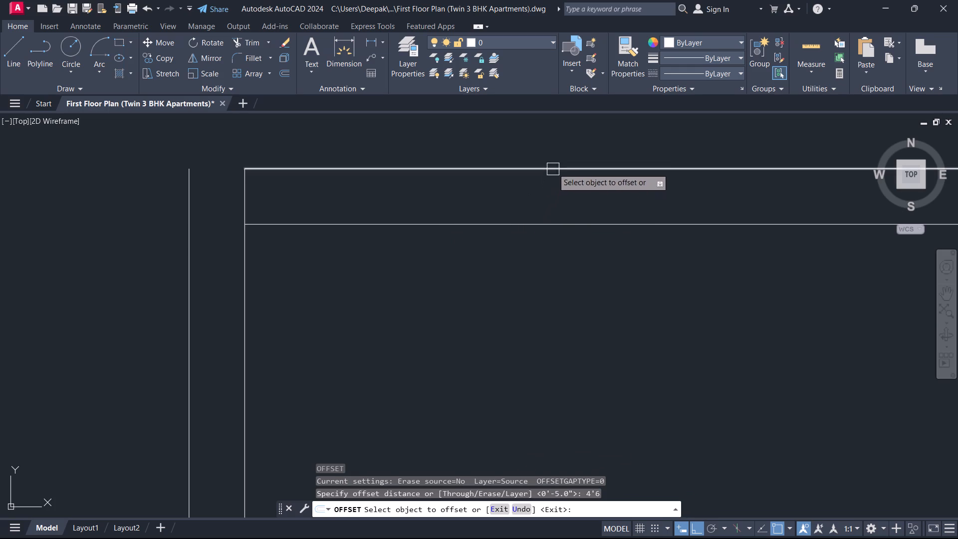
click(554, 164)
click(553, 123)
scroll(557, 126, down, 3)
middle_drag(558, 129, 429, 212)
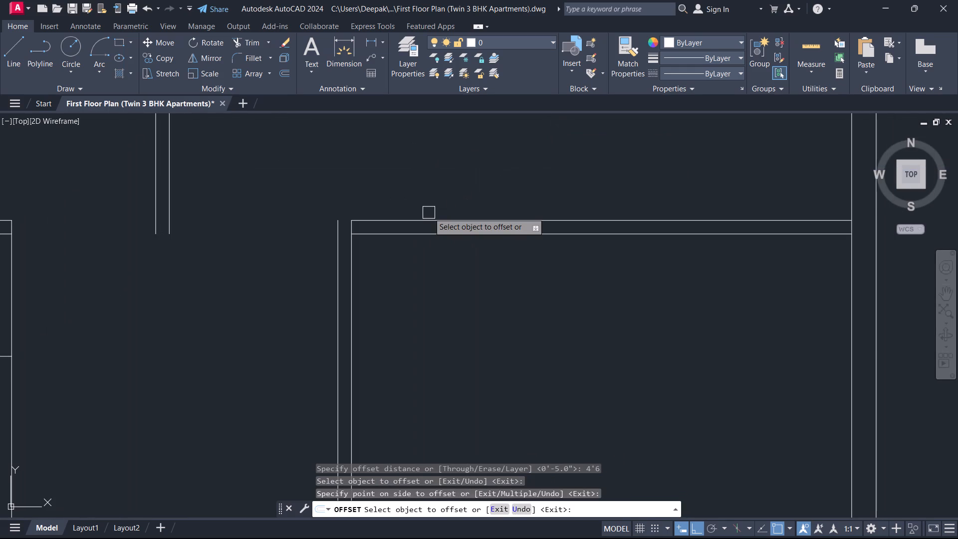
key(Escape)
Offset the new horizontal line north of the southeast room 5" to the north to form a partition.
scroll(530, 205, down, 2)
middle_drag(543, 203, 541, 224)
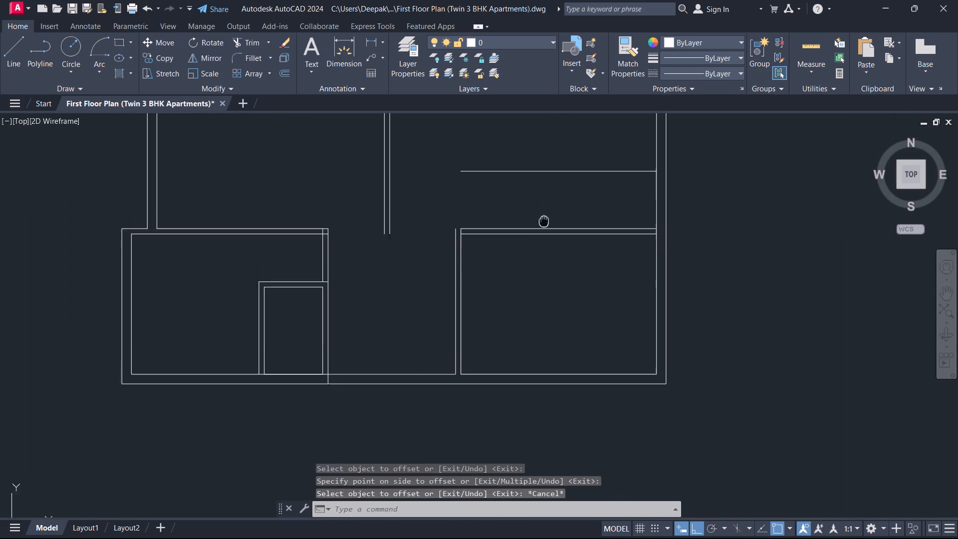
middle_drag(541, 224, 495, 294)
text(O)
key(space)
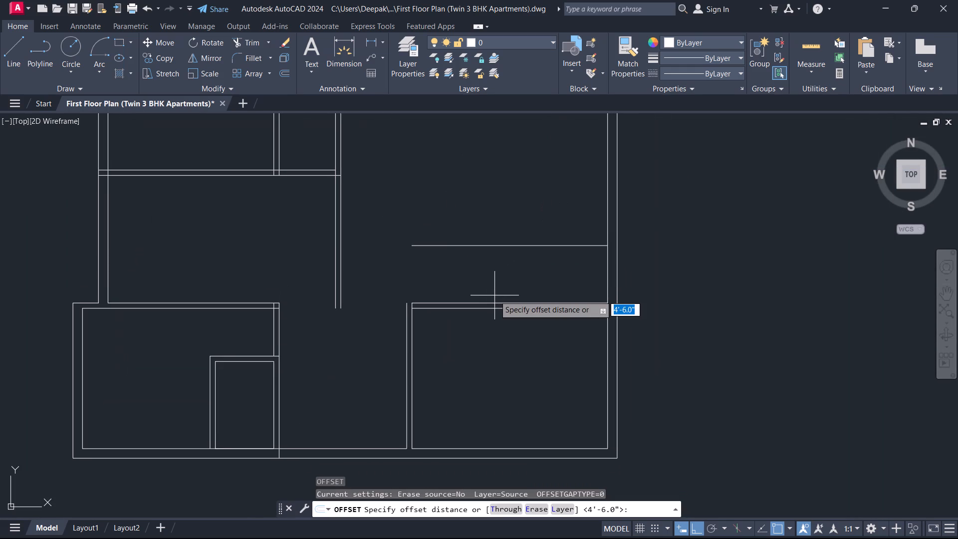
key(5)
key(Return)
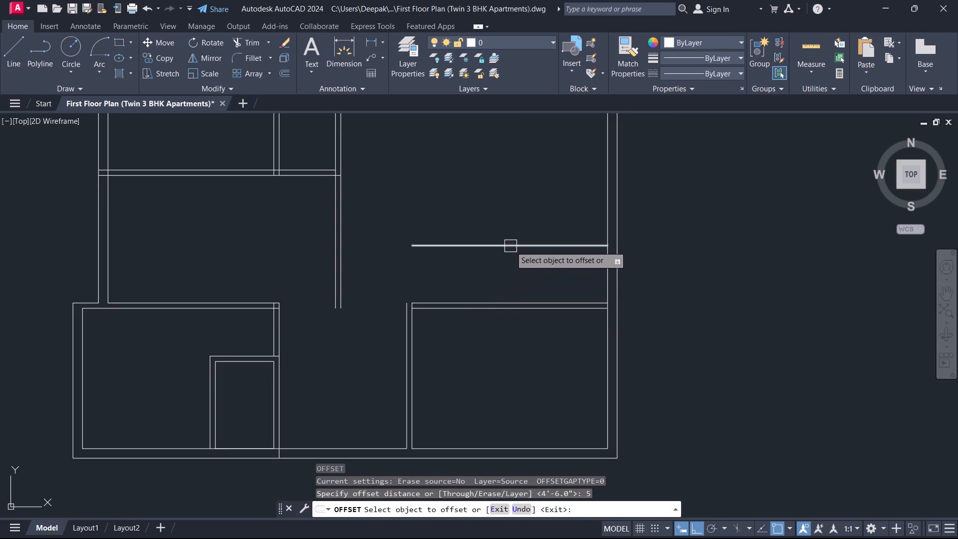
drag(510, 246, 511, 241)
click(509, 204)
key(Escape)
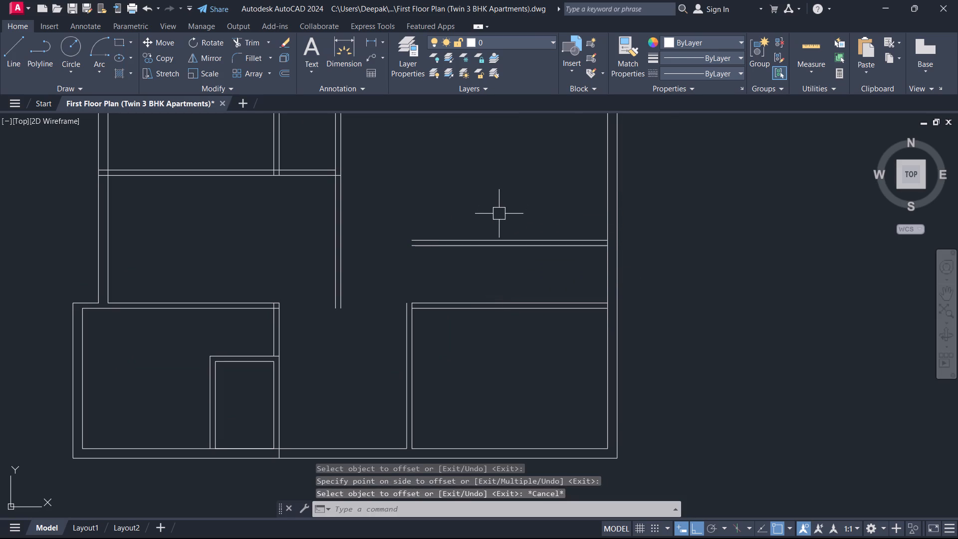
Offset the upper line of the newest 5" partition 8'3" to the north.
middle_drag(498, 216, 505, 318)
scroll(498, 216, down, 1)
key(o)
key(space)
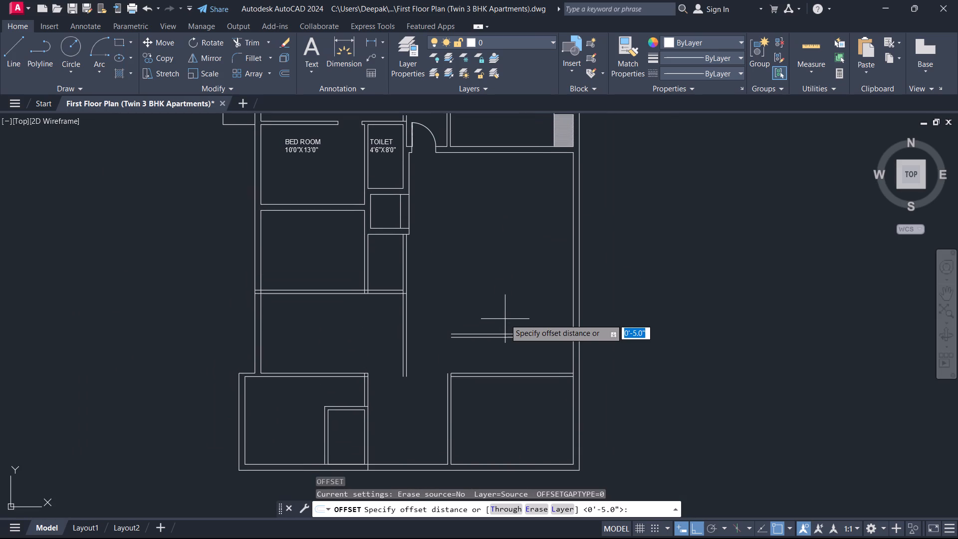
text(8'3)
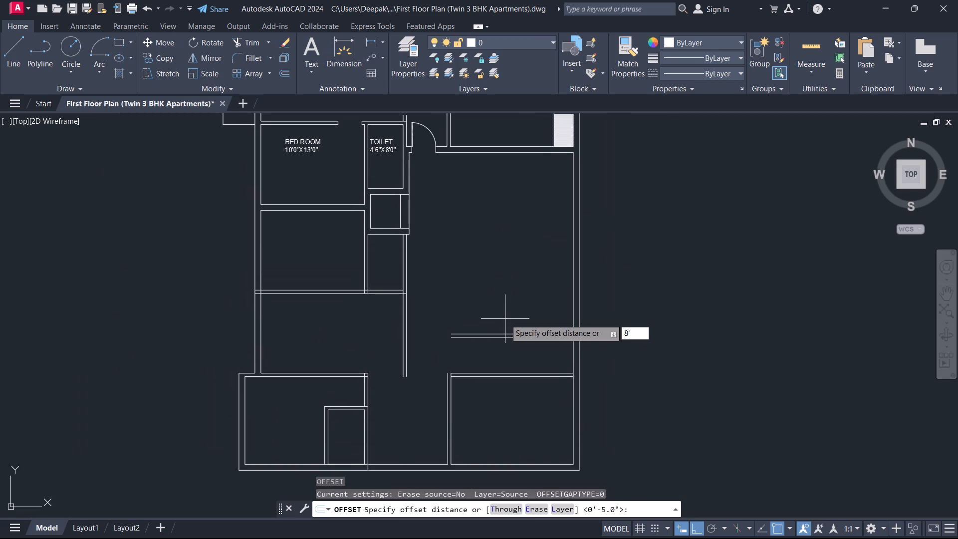
key(Return)
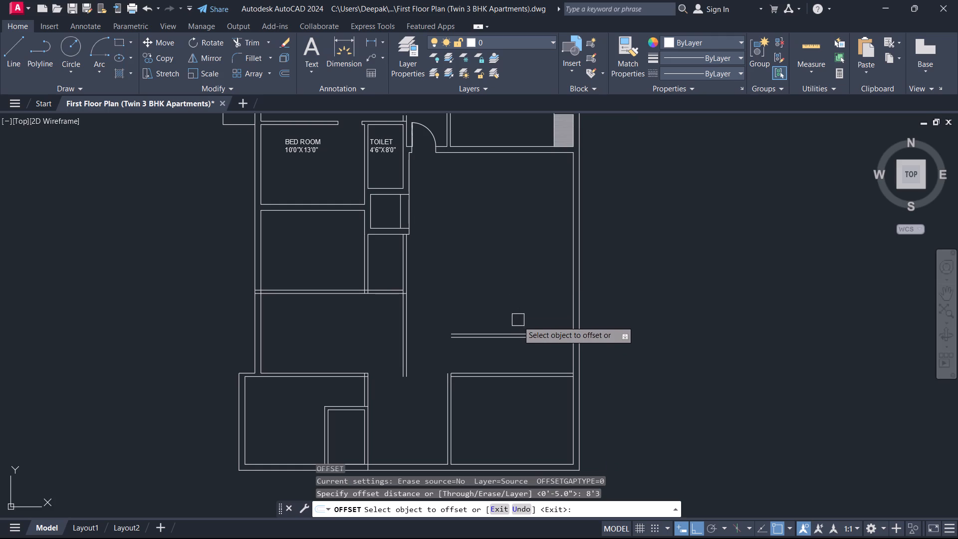
click(513, 328)
click(500, 266)
key(Escape)
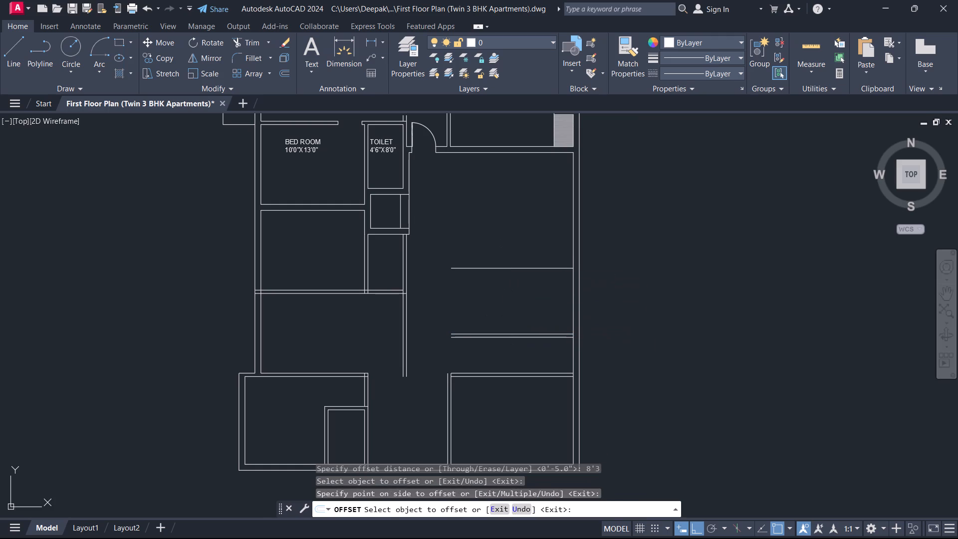
Offset the topmost new horizontal line 9" to the north to form a 9" wall.
text(O)
key(space)
key(9)
key(Return)
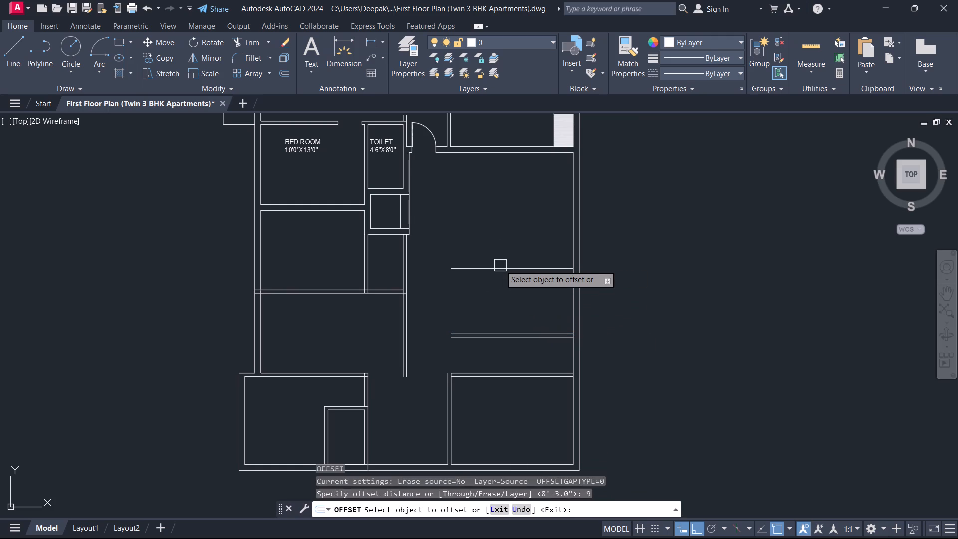
click(513, 273)
click(509, 235)
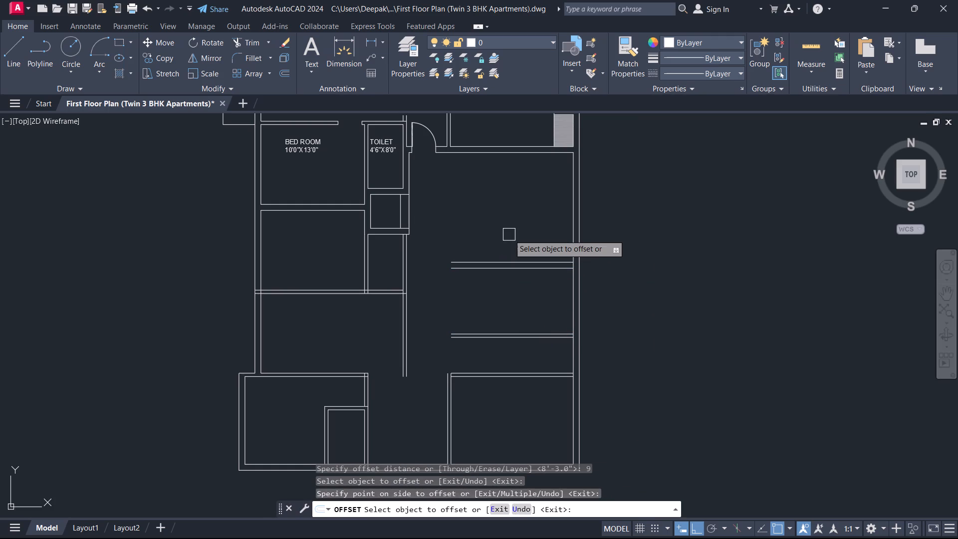
key(Escape)
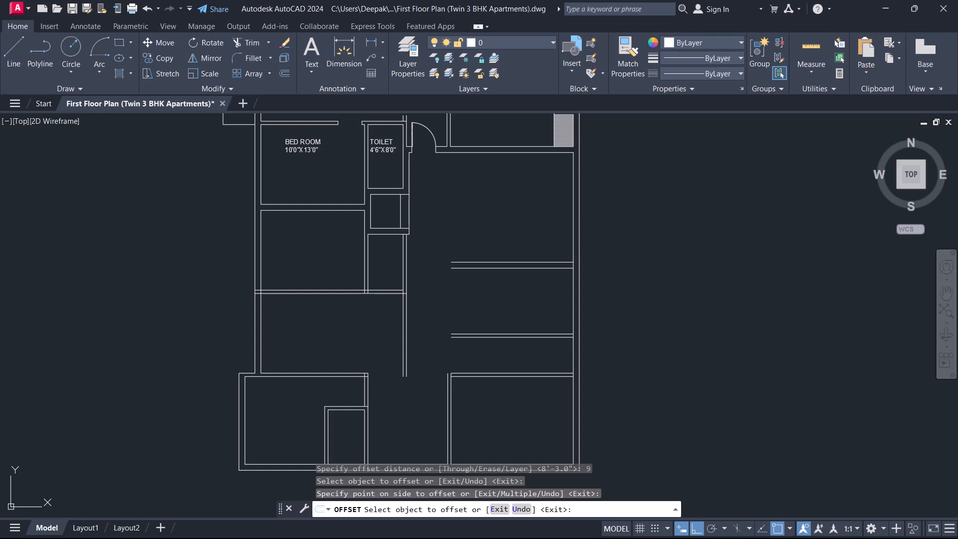
Offset the upper line of the new 9" wall 6' to the north.
middle_drag(502, 242, 496, 248)
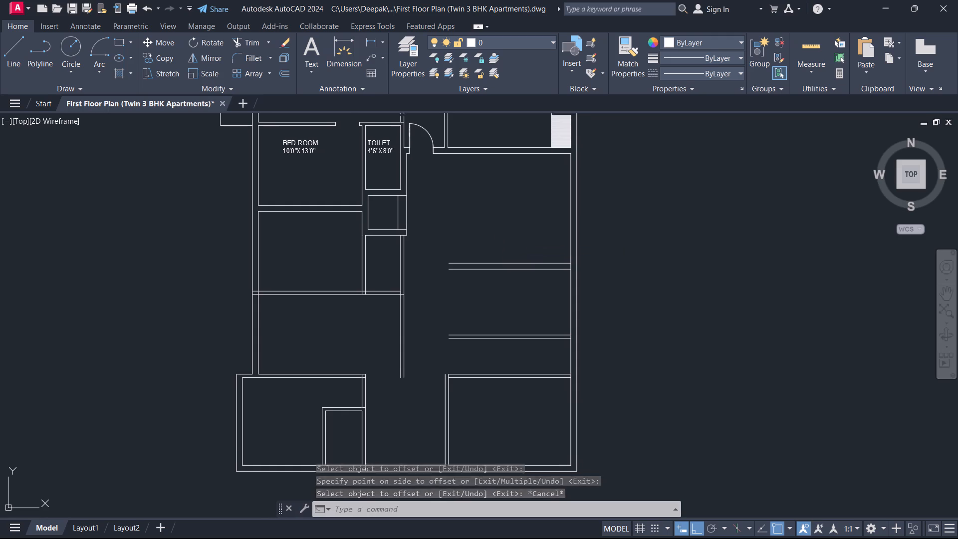
middle_drag(496, 248, 471, 271)
text(O)
key(space)
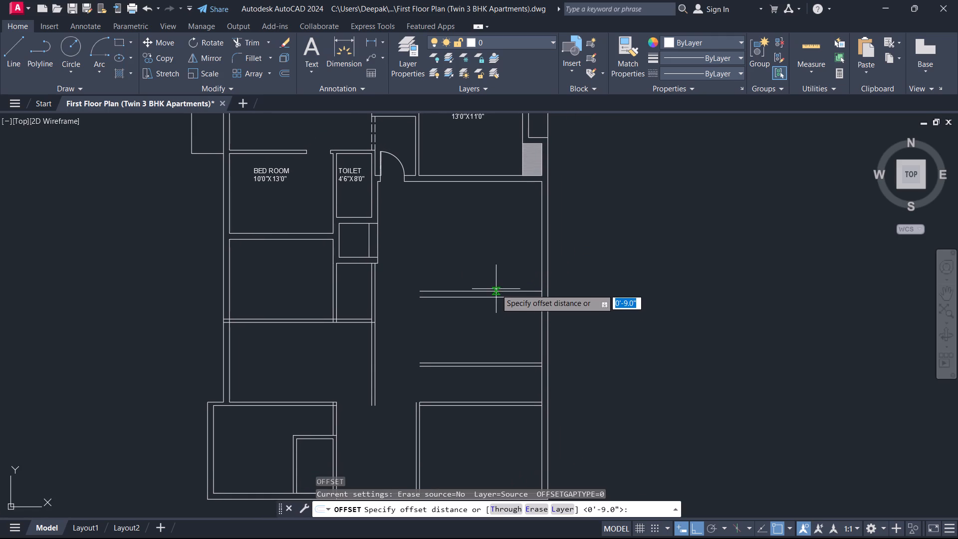
text(6')
key(Return)
scroll(495, 283, up, 2)
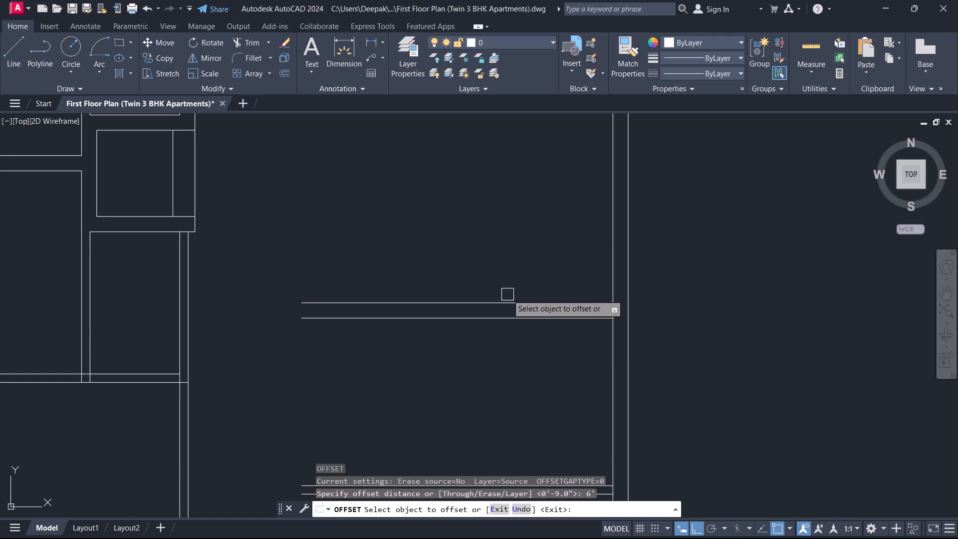
click(509, 296)
click(515, 256)
scroll(504, 266, down, 2)
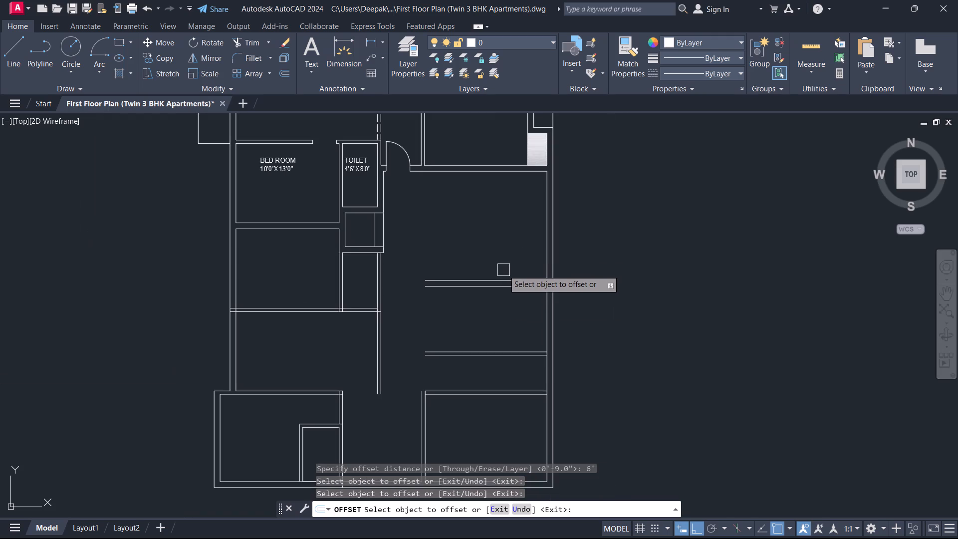
click(504, 275)
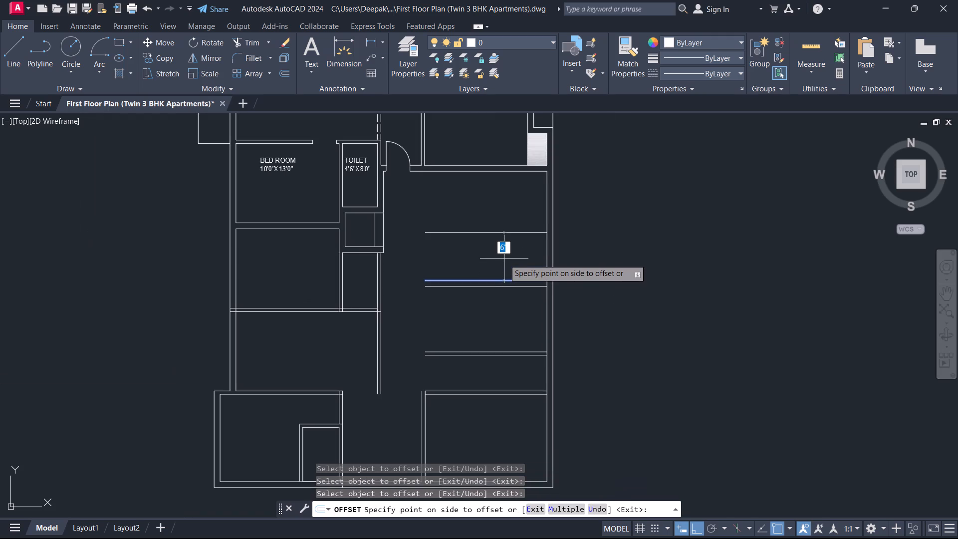
click(504, 259)
key(Escape)
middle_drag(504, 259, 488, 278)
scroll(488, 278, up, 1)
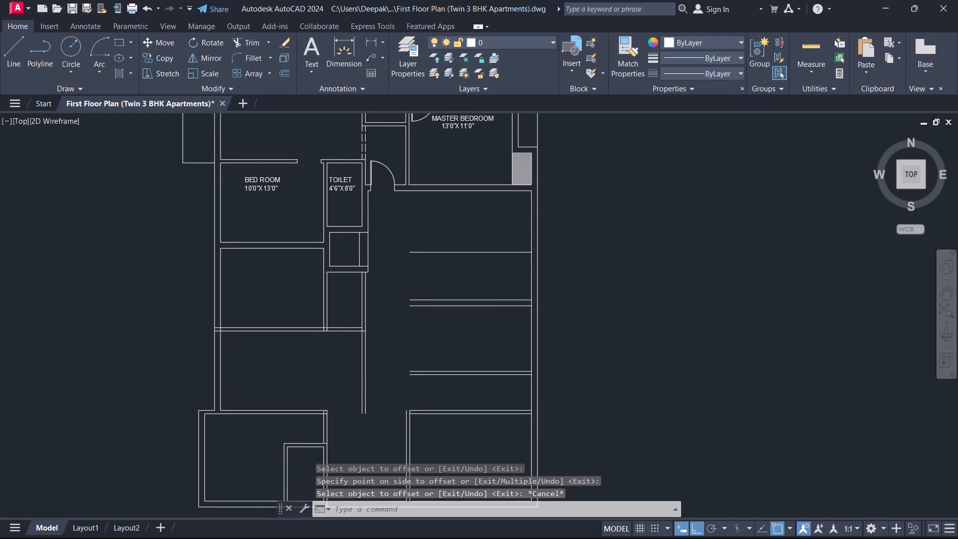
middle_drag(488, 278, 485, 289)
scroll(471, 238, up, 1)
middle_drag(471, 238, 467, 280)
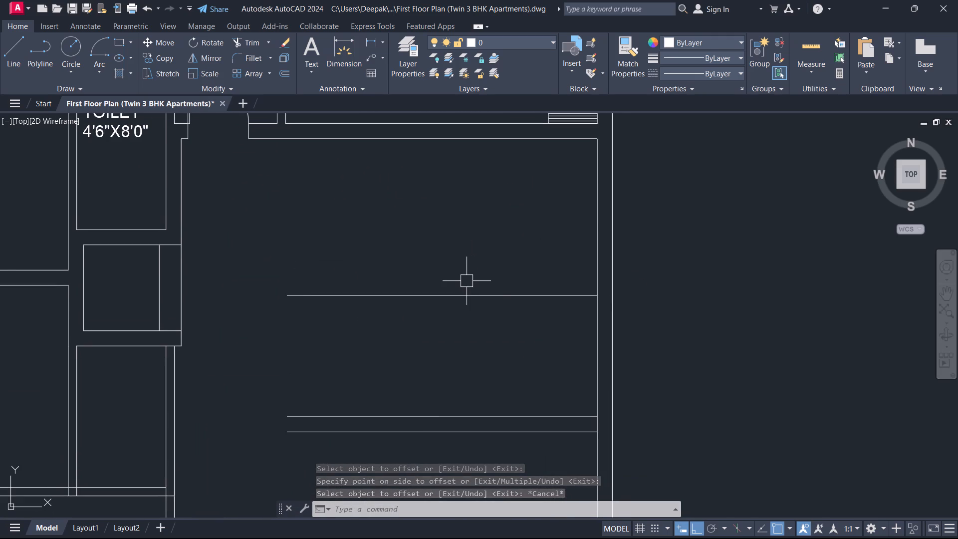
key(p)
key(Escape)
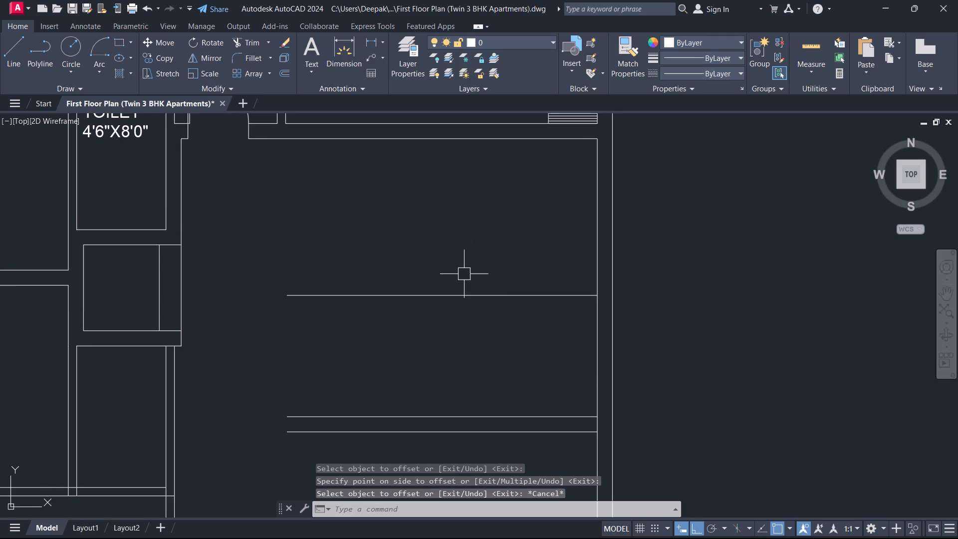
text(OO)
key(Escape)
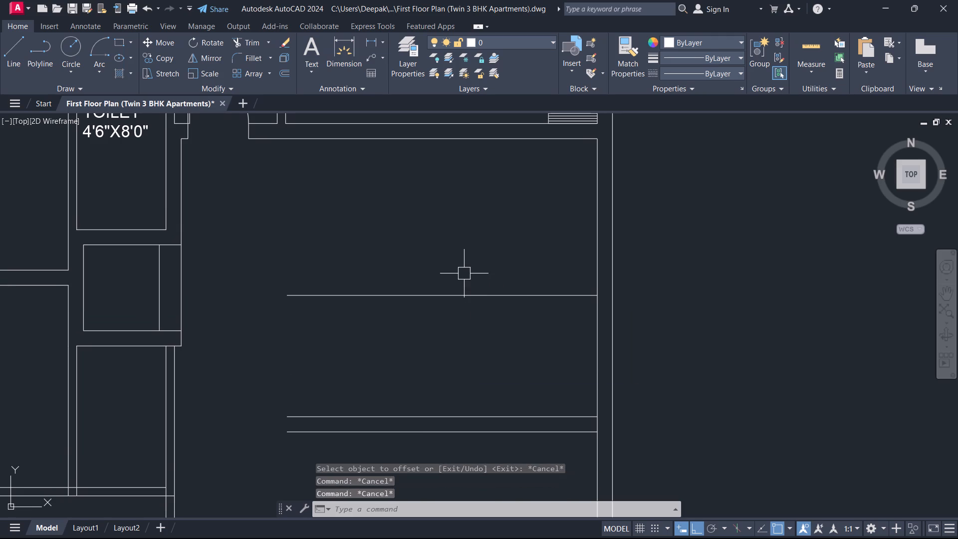
Offset the topmost new horizontal line 9" to the north to form a 9" wall.
text(O)
key(space)
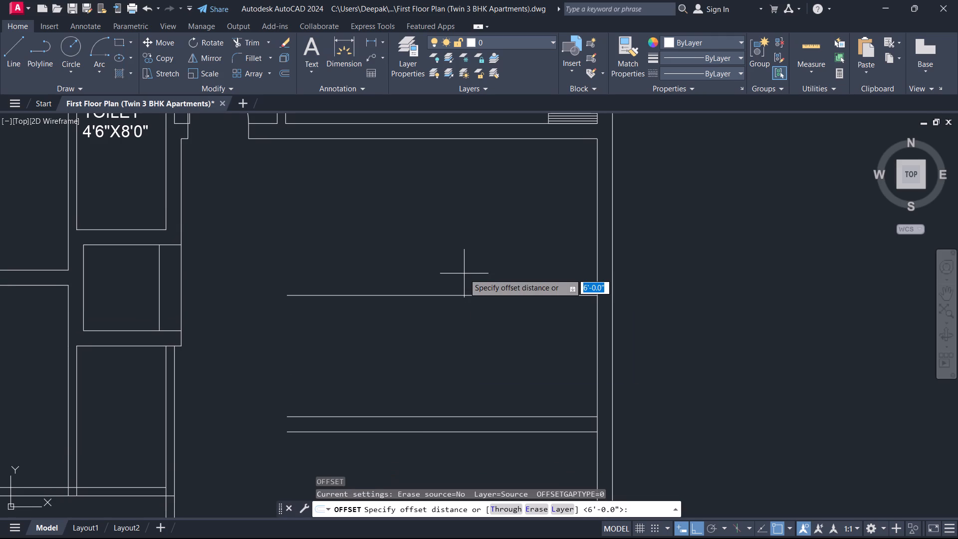
key(9)
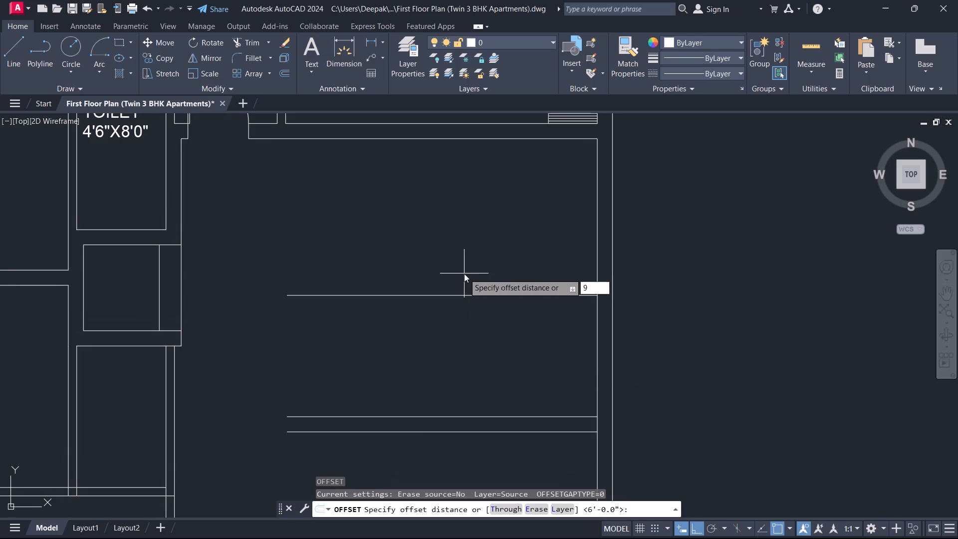
key(Return)
click(466, 288)
drag(467, 297, 465, 291)
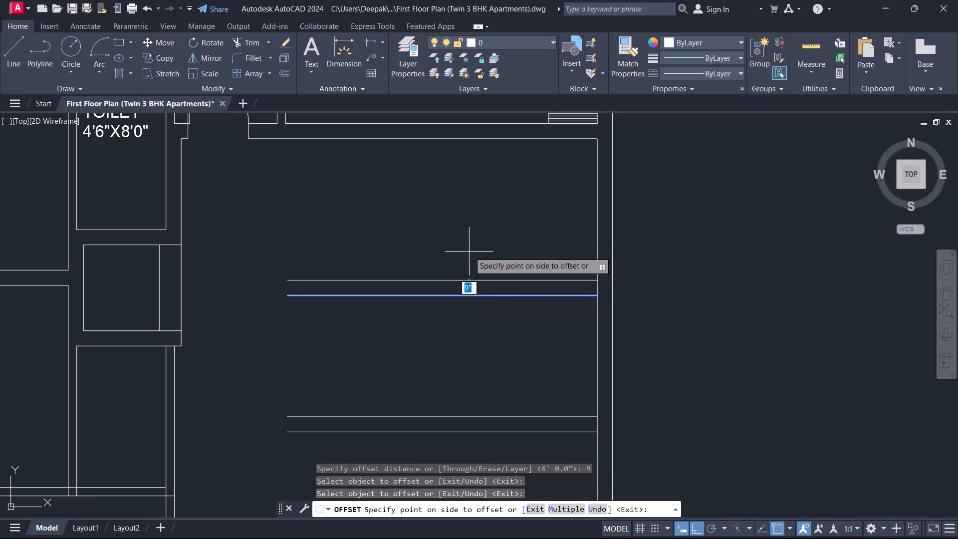
click(469, 252)
key(Escape)
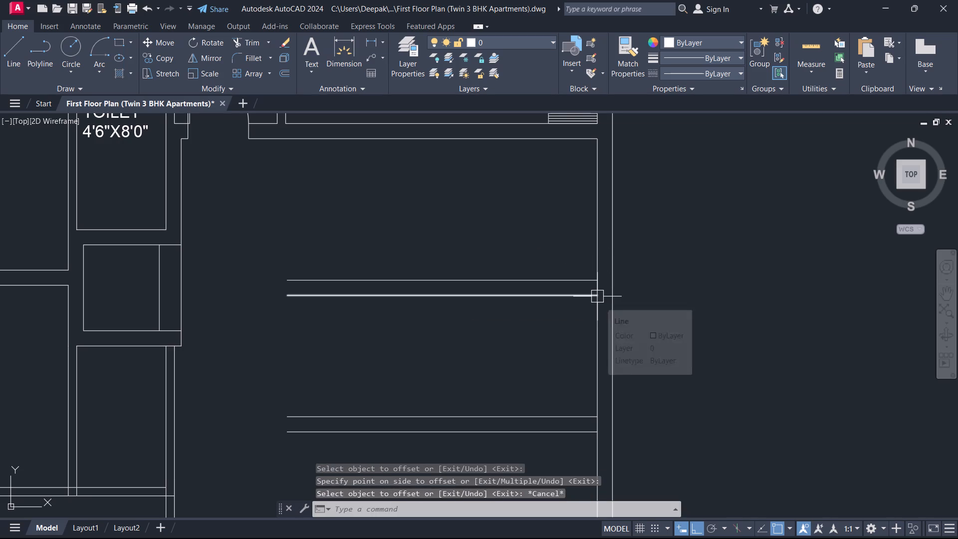
Trim the east wall's inner line between the two lines of the topmost new 9" wall.
text(TR)
key(space)
scroll(597, 296, up, 3)
click(596, 268)
key(Escape)
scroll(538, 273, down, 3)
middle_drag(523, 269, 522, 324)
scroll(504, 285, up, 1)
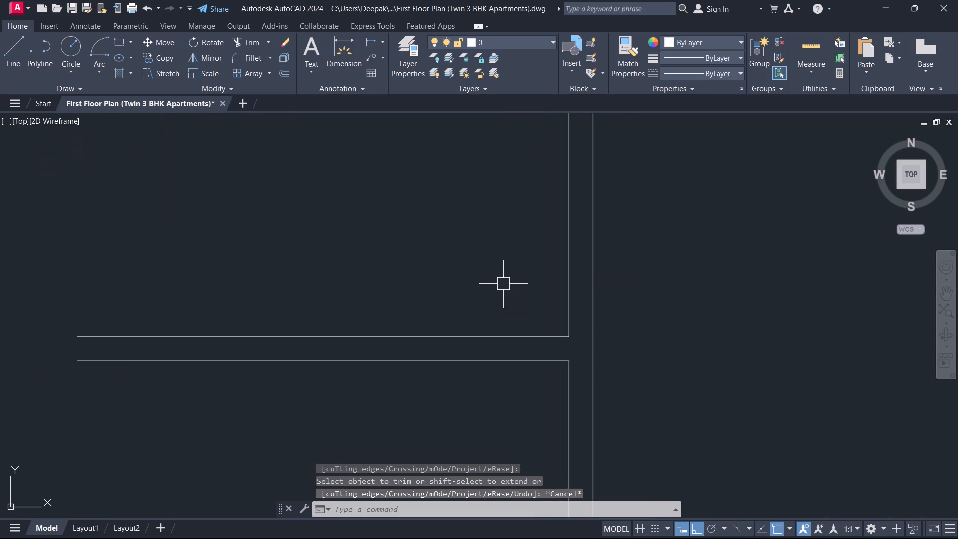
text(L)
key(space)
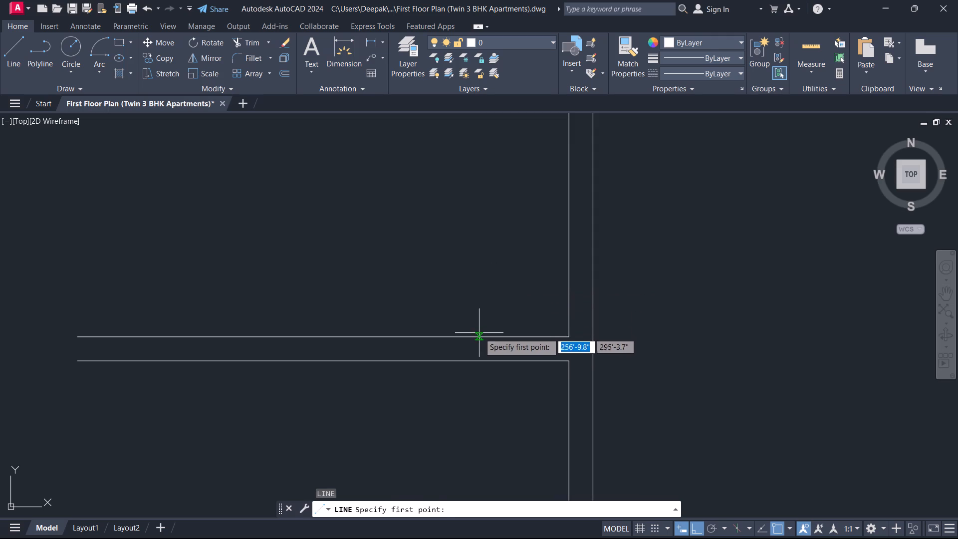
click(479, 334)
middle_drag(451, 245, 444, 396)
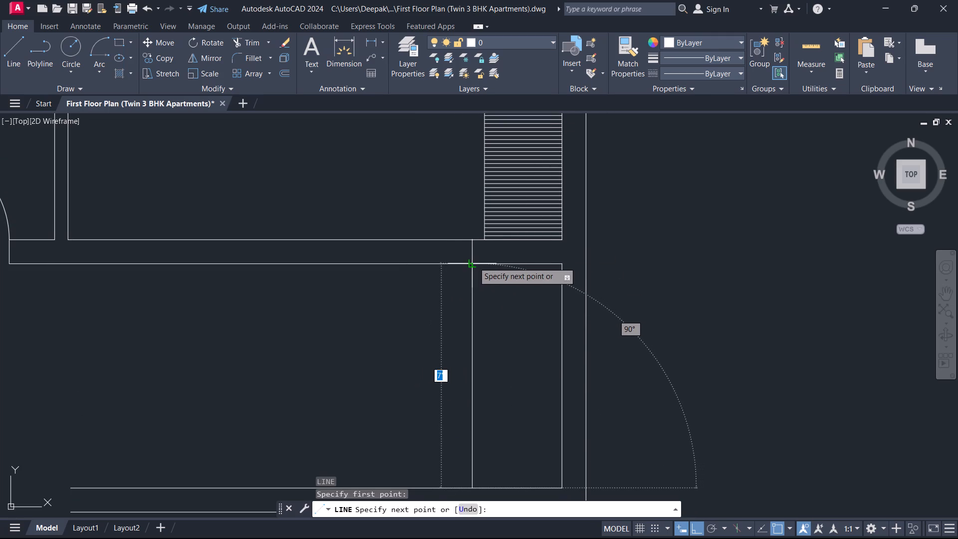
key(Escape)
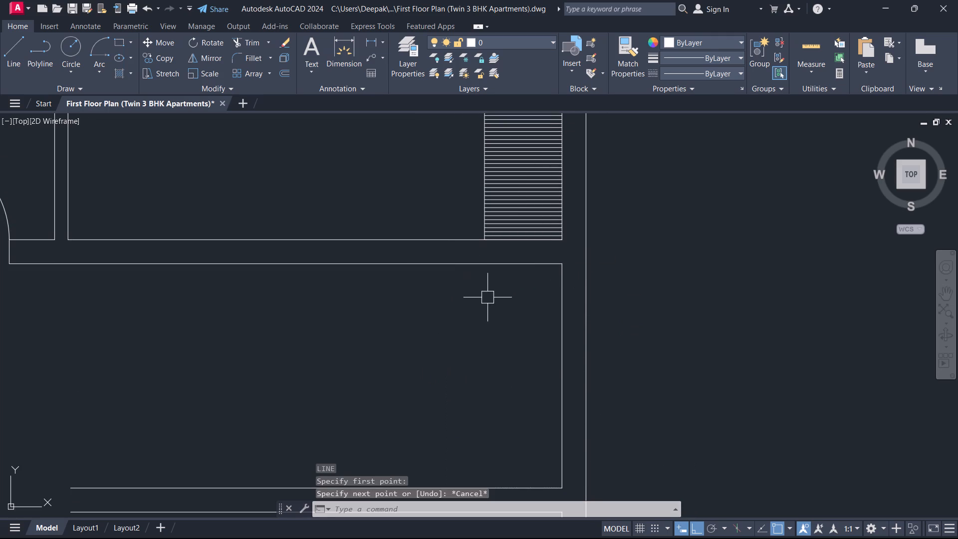
Draw a horizontal line about 15'-9" long westward from the midpoint of the inner east wall line, in the space south of the master bedroom.
key(l)
key(space)
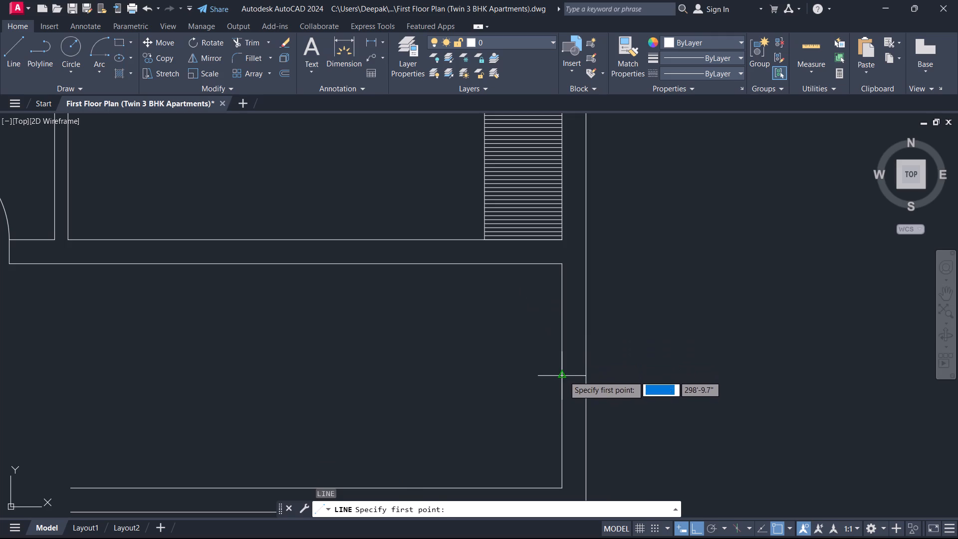
click(564, 376)
scroll(438, 352, down, 2)
middle_drag(426, 353, 546, 352)
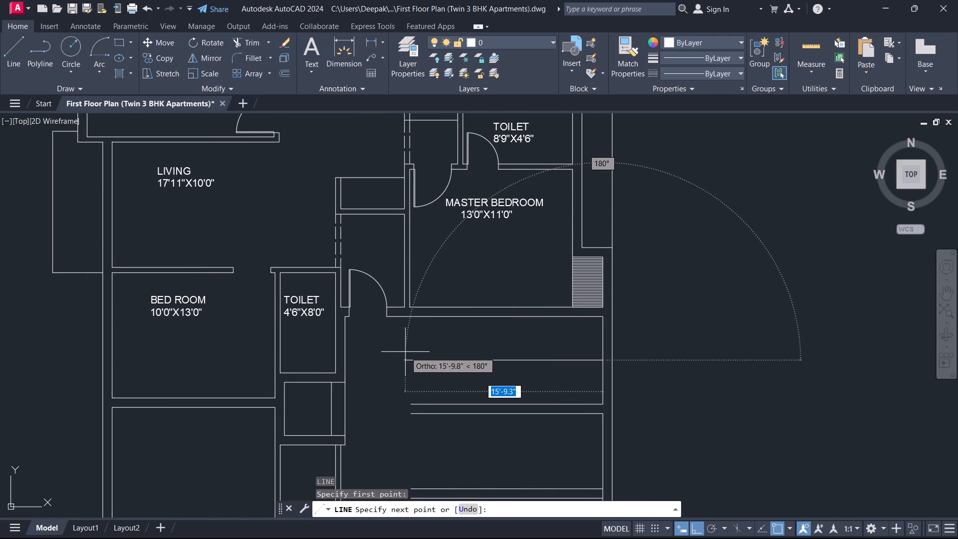
click(407, 351)
key(Escape)
Offset the new midpoint line 3" to the north and 3" to the south.
text(O)
key(space)
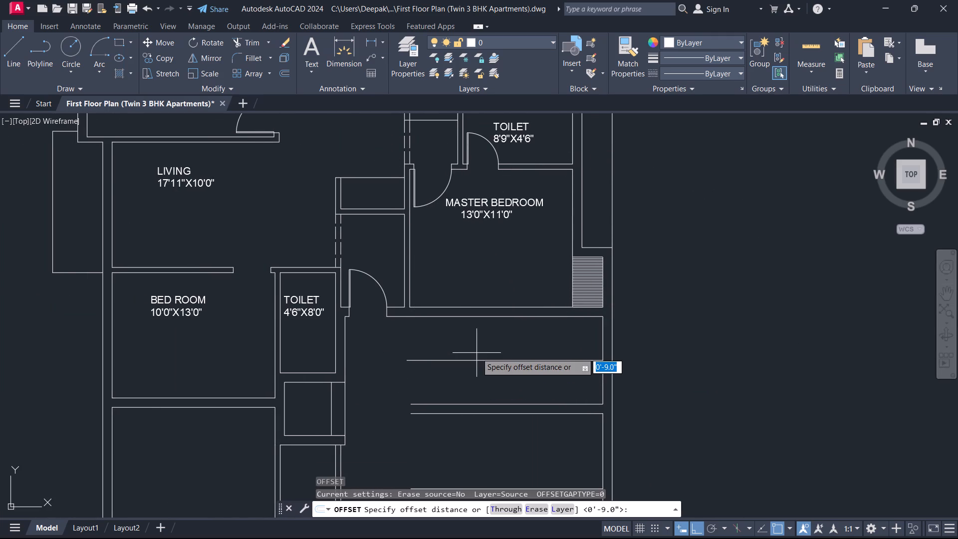
key(2)
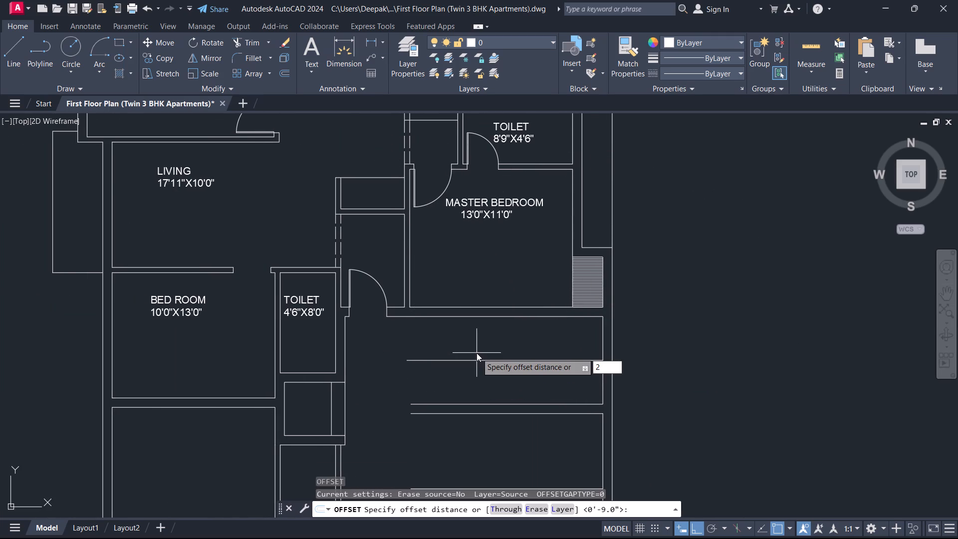
key(BackSpace)
key(6)
key(BackSpace)
key(3)
key(Return)
scroll(436, 364, up, 1)
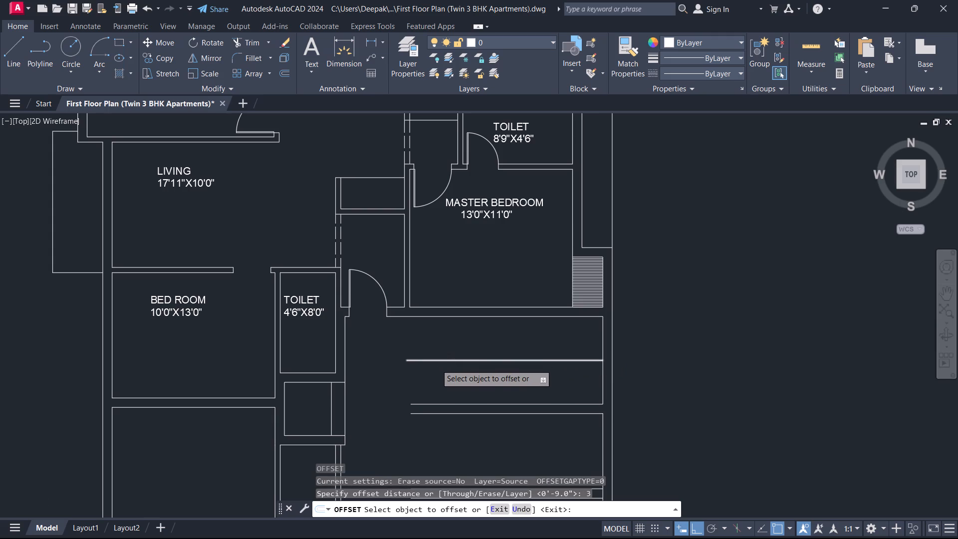
click(456, 351)
click(452, 357)
click(460, 313)
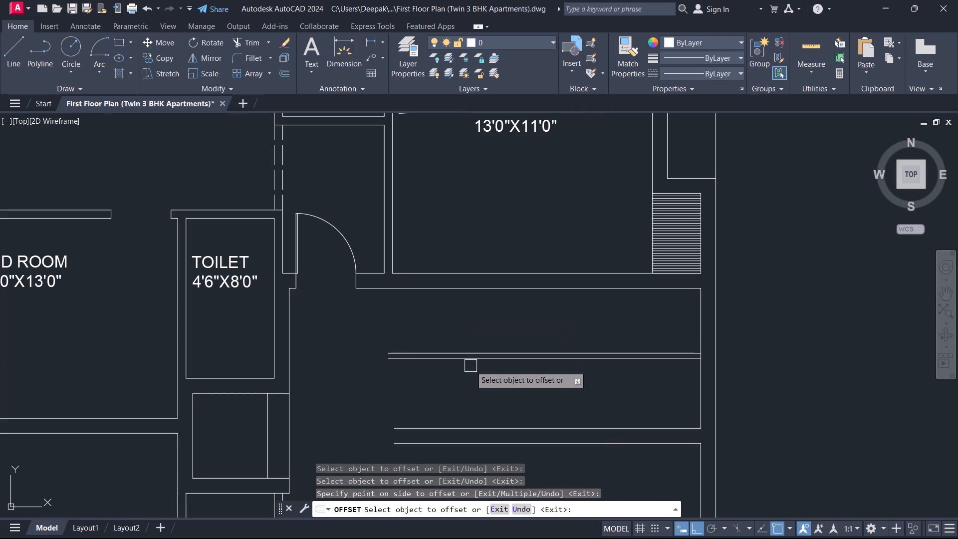
click(479, 361)
click(479, 388)
key(Escape)
Delete the original midpoint line between the two 3" offsets.
scroll(479, 368, up, 3)
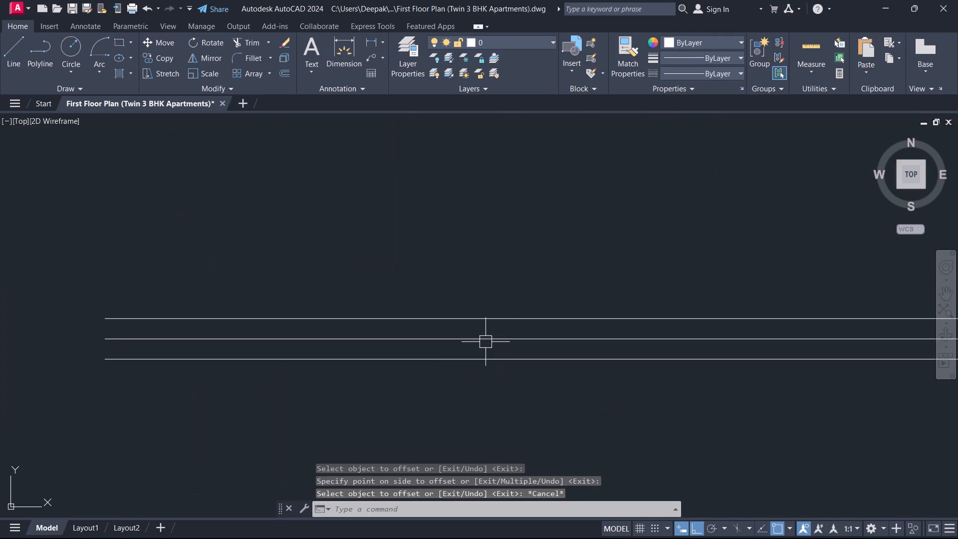
click(486, 340)
key(Delete)
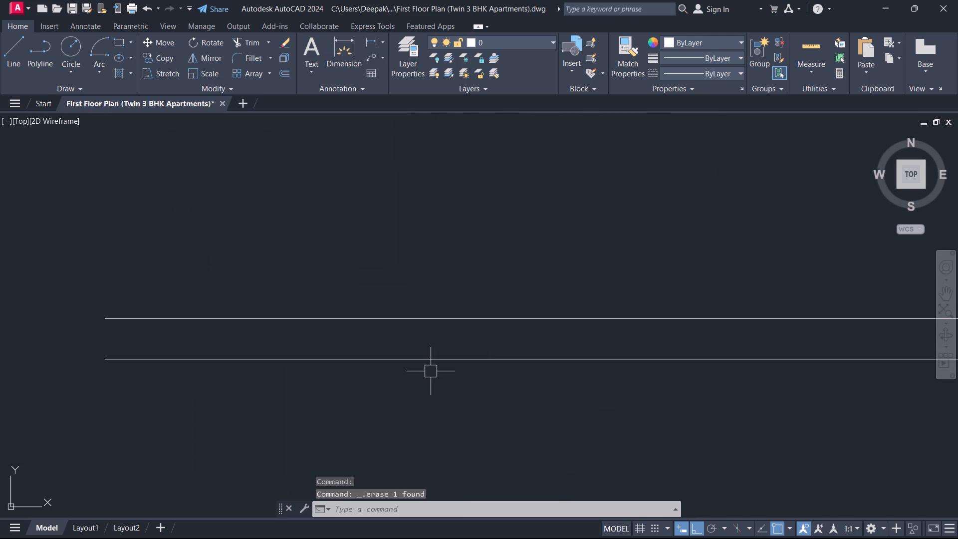
Offset the inner east wall line of the space south of the master bedroom 3'6" to the west.
text(O)
key(space)
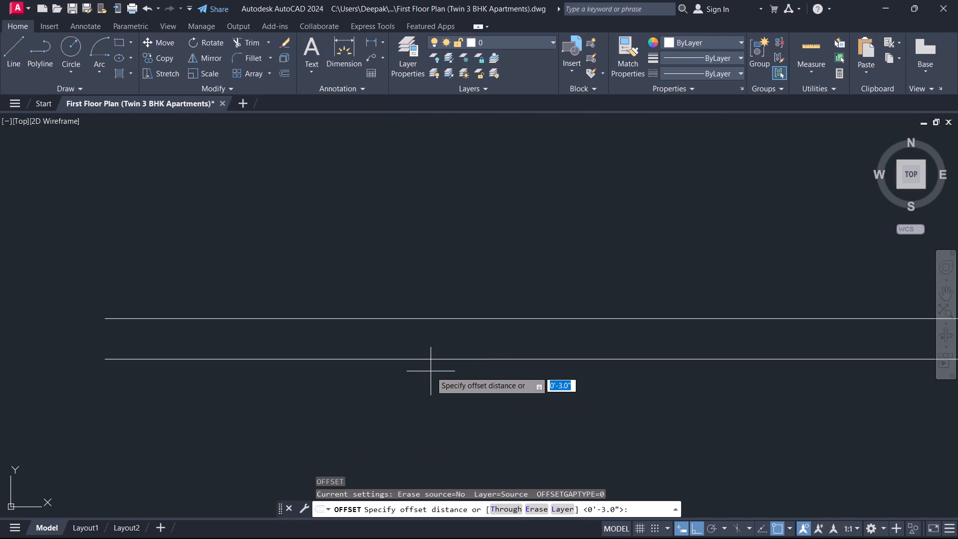
key(3)
key(apostrophe)
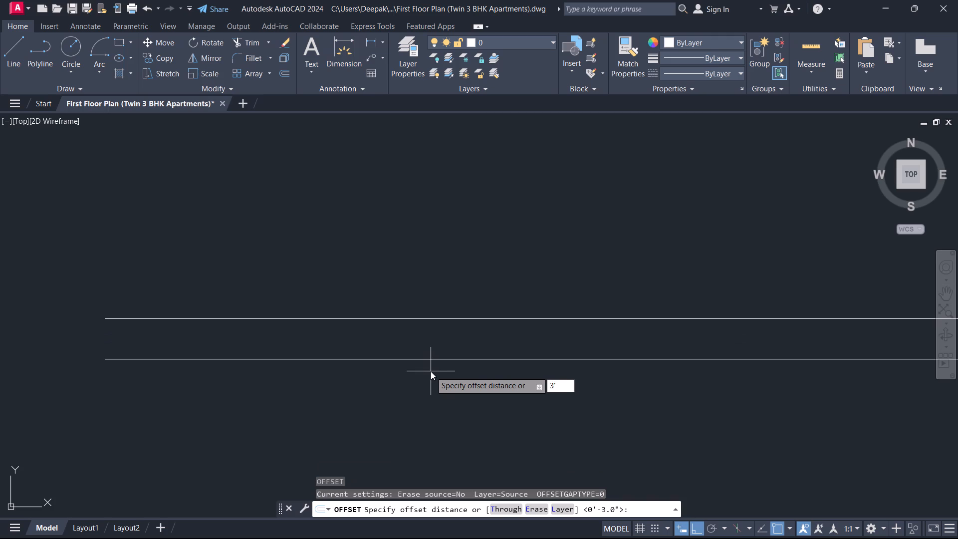
key(6)
key(Return)
scroll(556, 271, up, 1)
scroll(557, 269, down, 3)
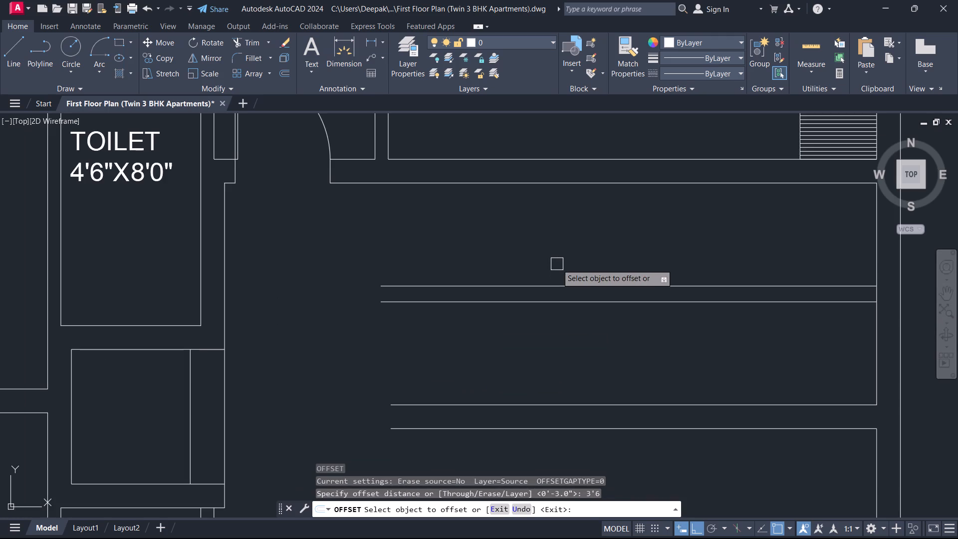
middle_drag(557, 264, 469, 416)
scroll(469, 416, down, 1)
middle_drag(536, 302, 573, 203)
scroll(573, 203, up, 1)
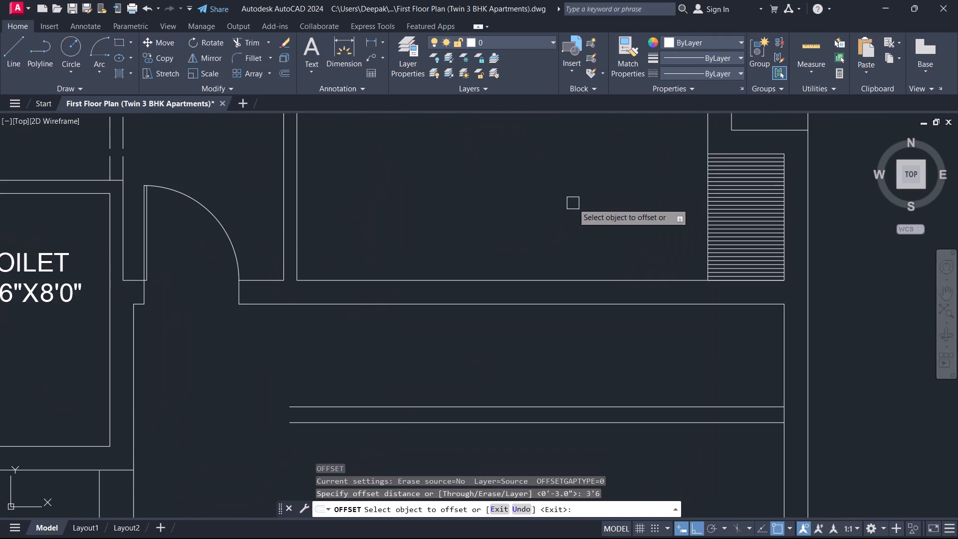
scroll(550, 248, down, 2)
scroll(588, 315, up, 3)
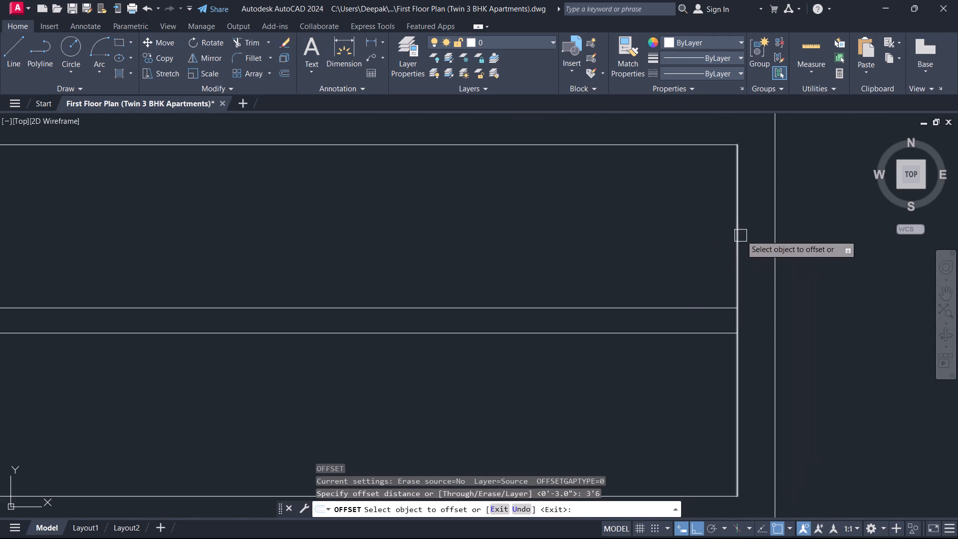
click(742, 234)
click(653, 230)
key(Escape)
Trim the two middle horizontal lines between the new vertical line and the east wall.
middle_drag(648, 356, 652, 358)
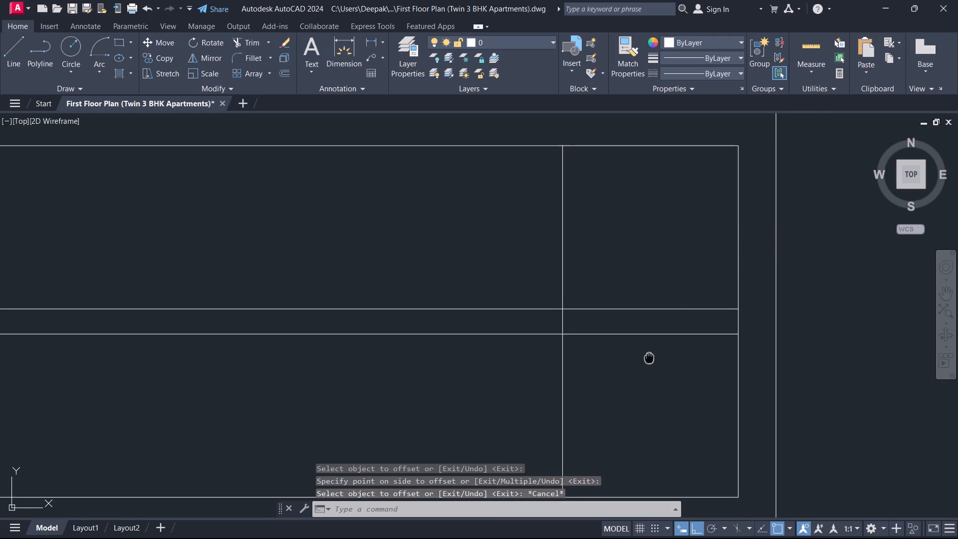
middle_drag(652, 358, 689, 345)
text(TR)
key(space)
drag(691, 344, 676, 267)
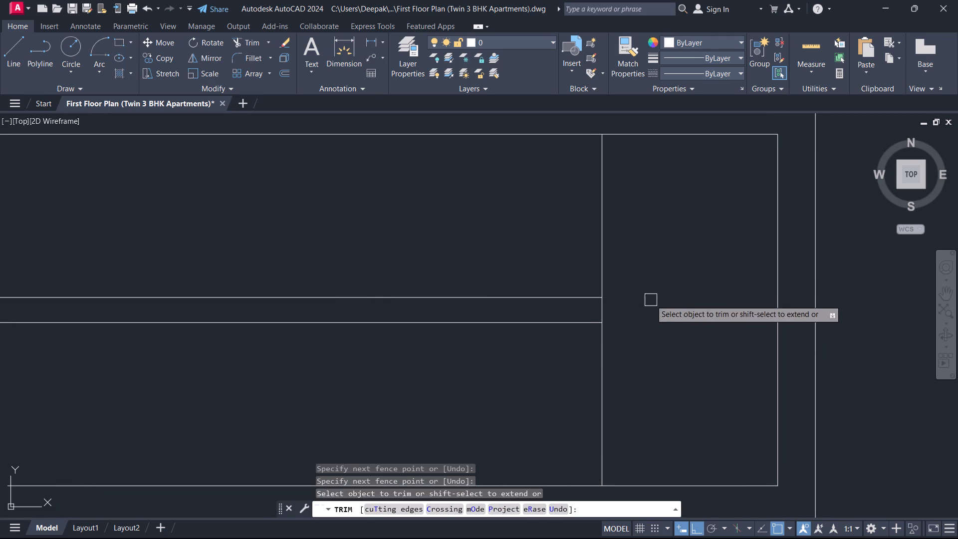
key(Escape)
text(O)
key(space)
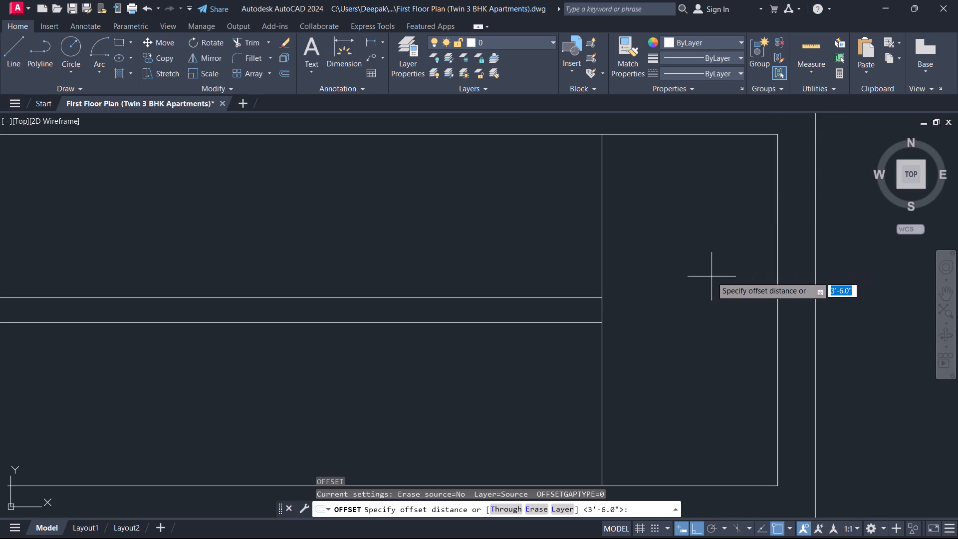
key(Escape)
Offset the vertical line at the stair landing repeatedly to the west at 10" spacing, adding nine tread lines.
text(O)
key(space)
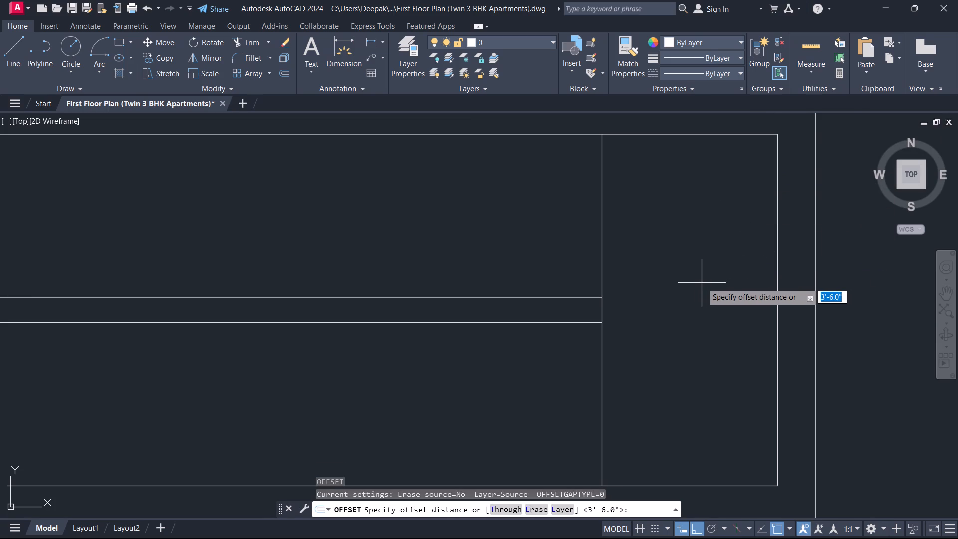
text(10)
key(Return)
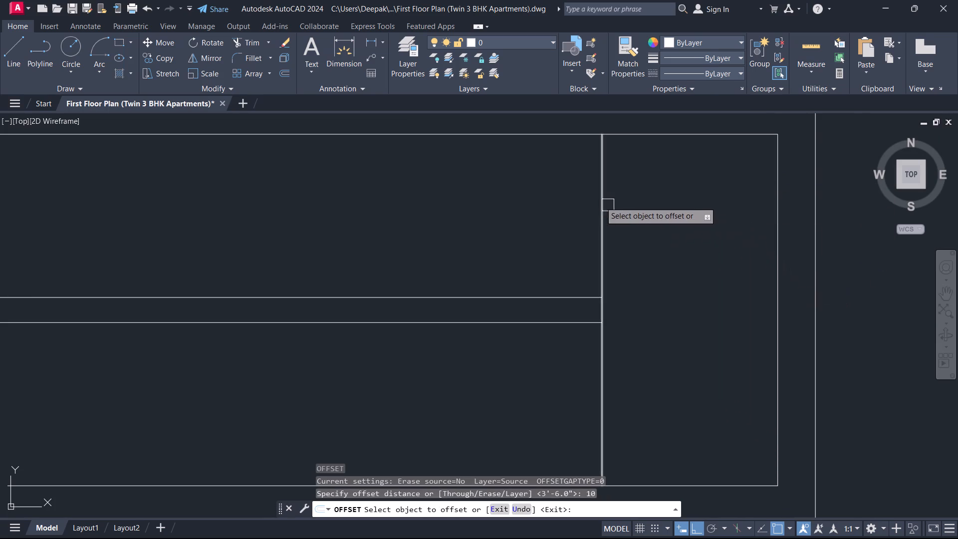
click(600, 200)
click(558, 199)
click(560, 200)
click(466, 181)
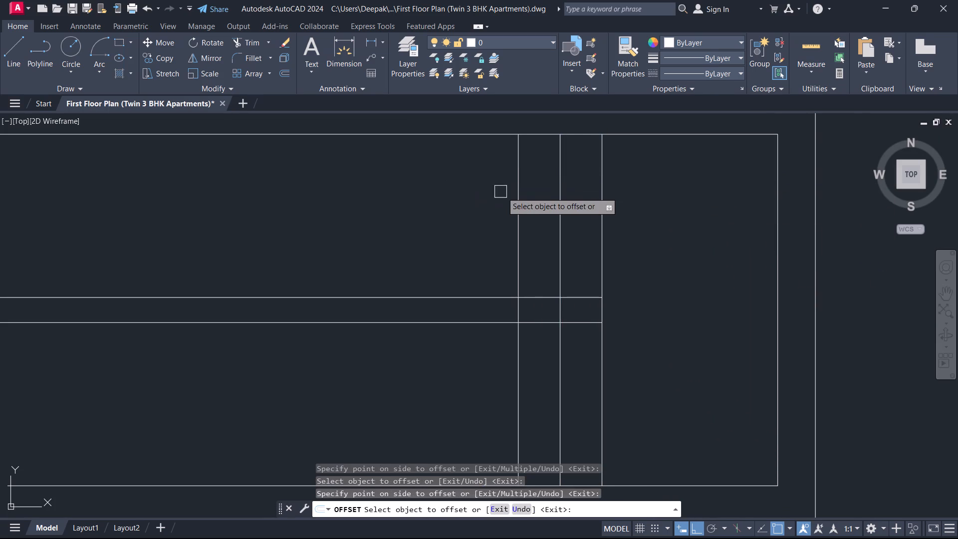
click(516, 196)
click(474, 188)
click(476, 188)
click(387, 185)
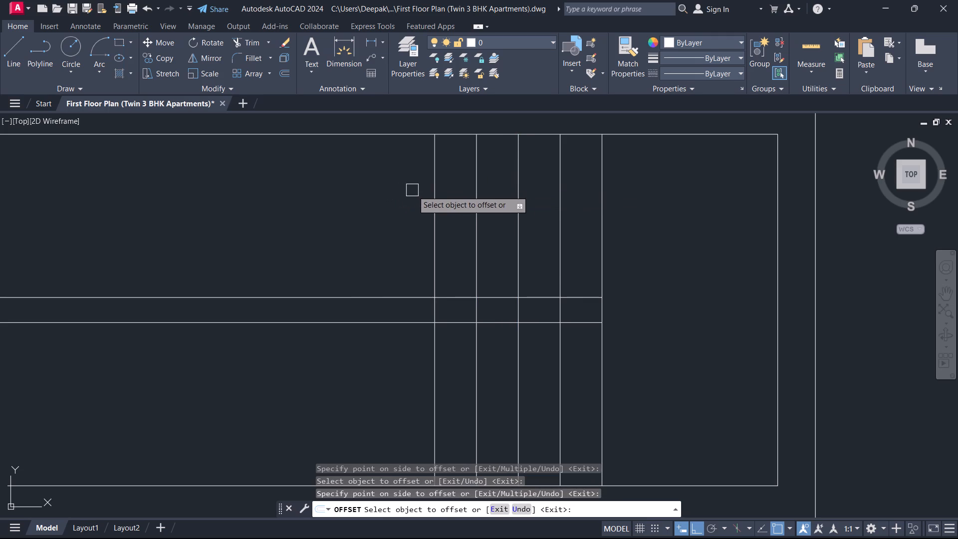
drag(435, 198, 430, 198)
click(366, 207)
click(397, 214)
click(349, 192)
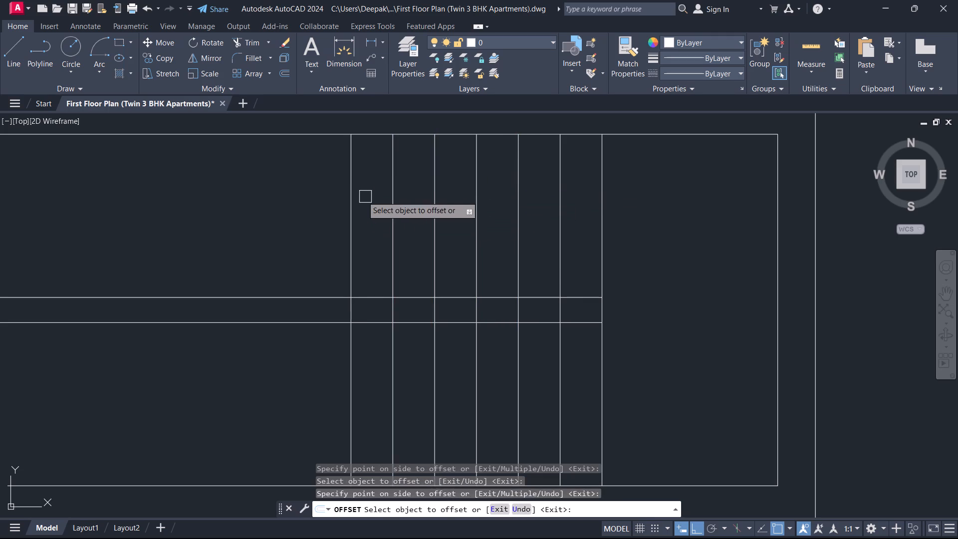
click(357, 194)
click(308, 184)
click(317, 187)
click(272, 165)
drag(307, 181, 297, 182)
click(269, 182)
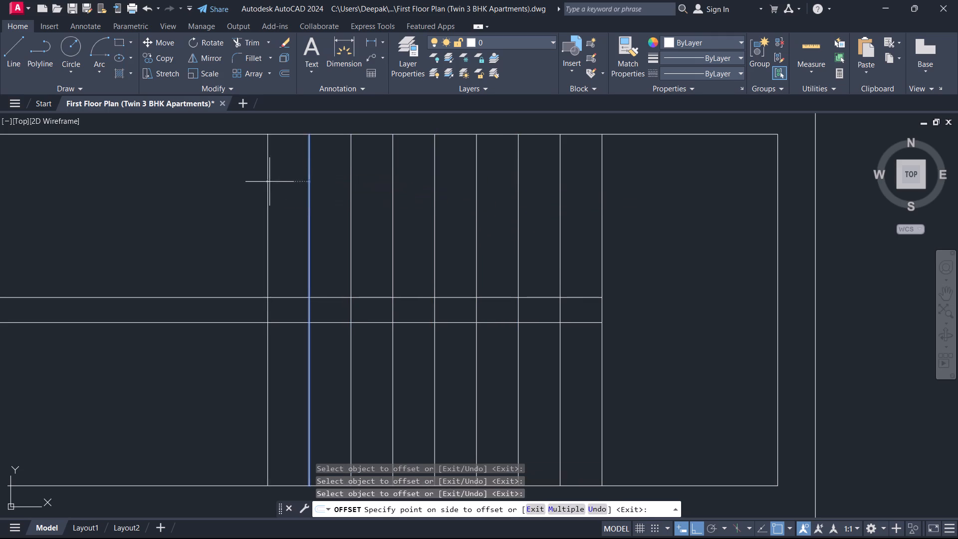
click(269, 185)
click(254, 179)
key(Escape)
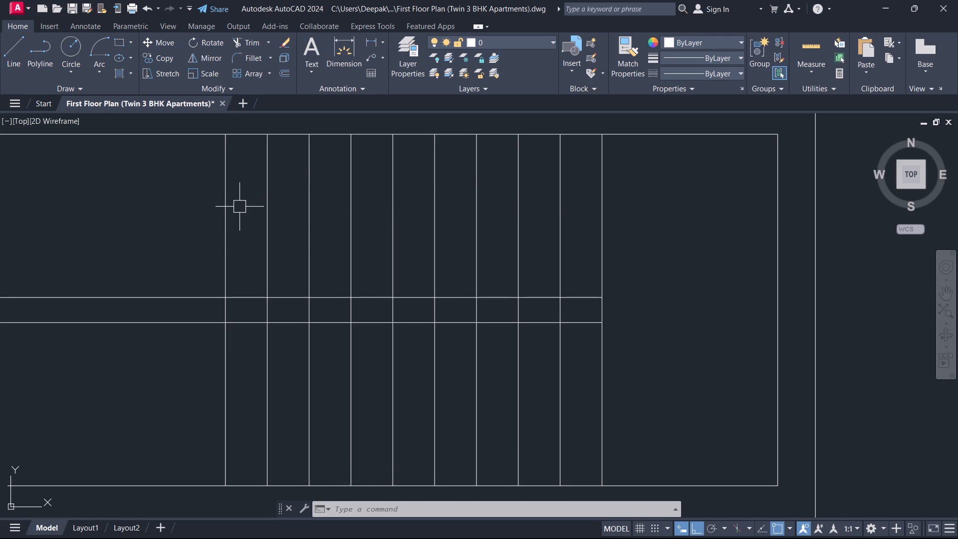
key(Escape)
Trim the two middle horizontal lines west of the westernmost tread line.
key(t)
key(r)
key(space)
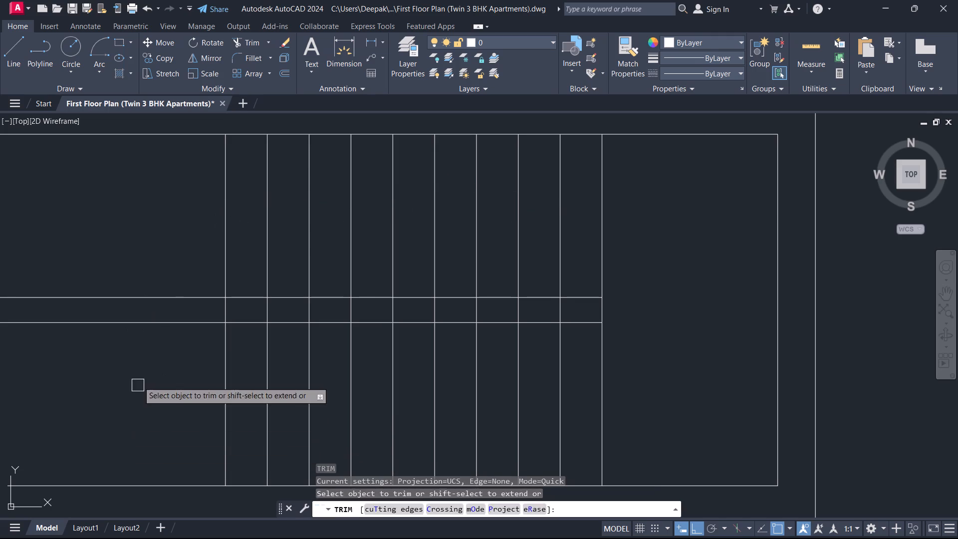
drag(139, 368, 139, 363)
click(147, 192)
Trim the eight intermediate tread lines between the two middle horizontal lines of the staircase.
scroll(279, 307, up, 3)
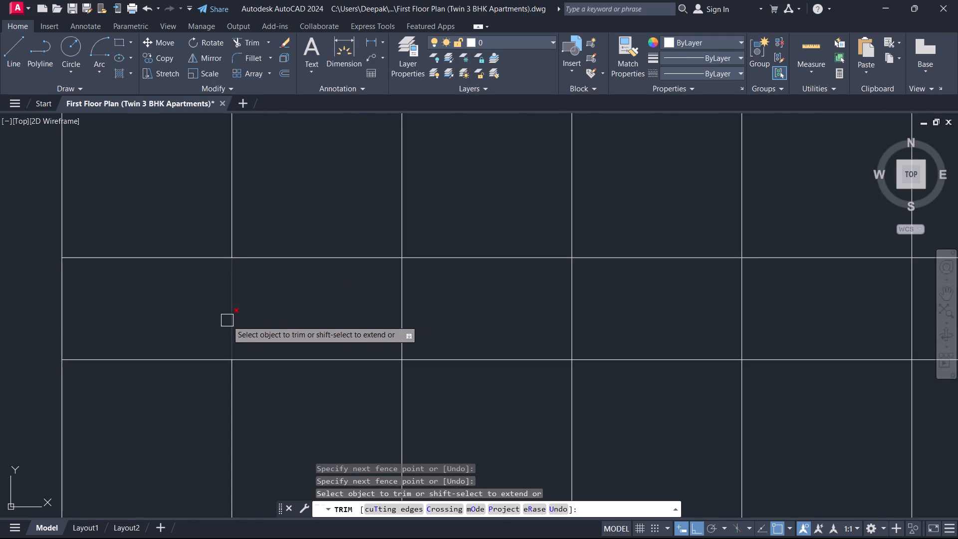
click(224, 319)
scroll(572, 310, down, 5)
scroll(711, 304, up, 3)
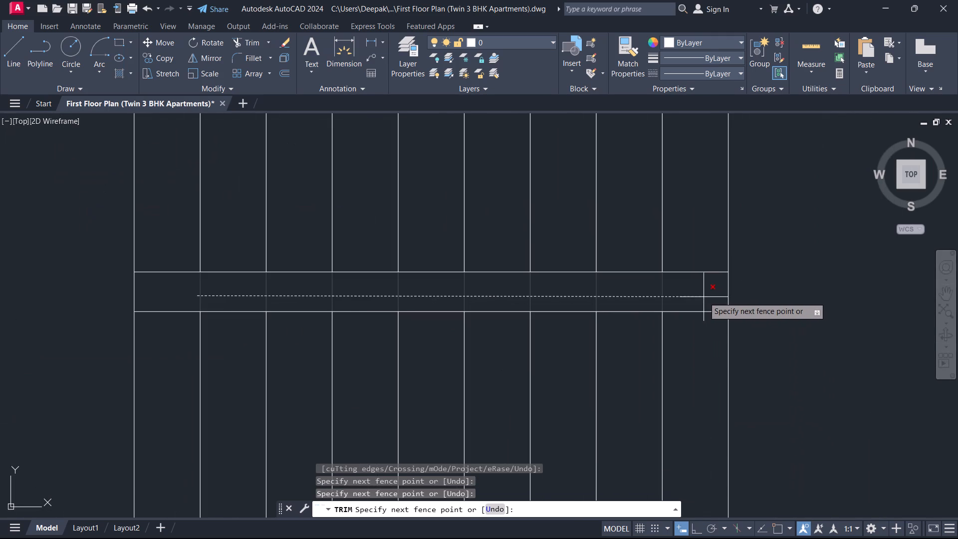
click(704, 297)
key(Escape)
Offset the inner east wall line of the space south of the staircase 5' to the west.
scroll(652, 300, down, 2)
middle_drag(610, 324, 559, 340)
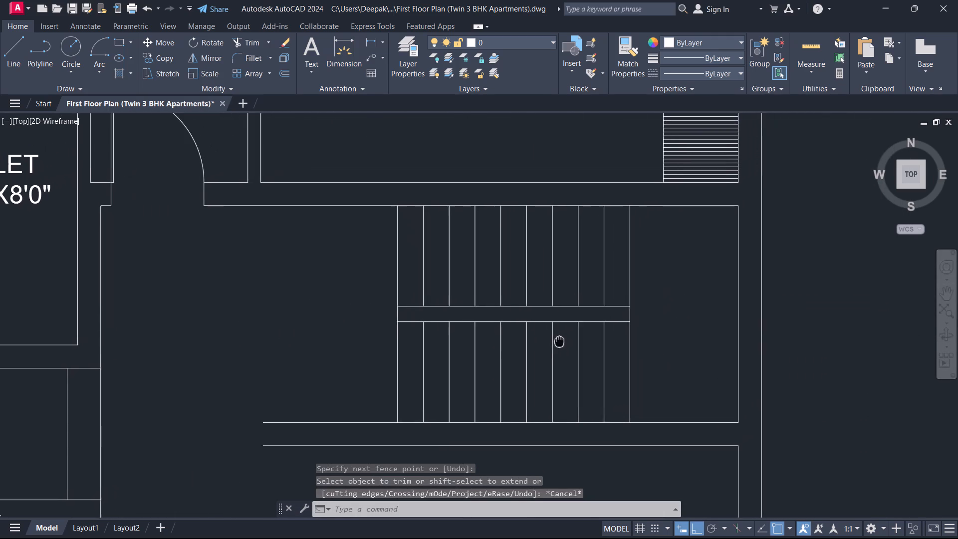
middle_drag(559, 340, 538, 348)
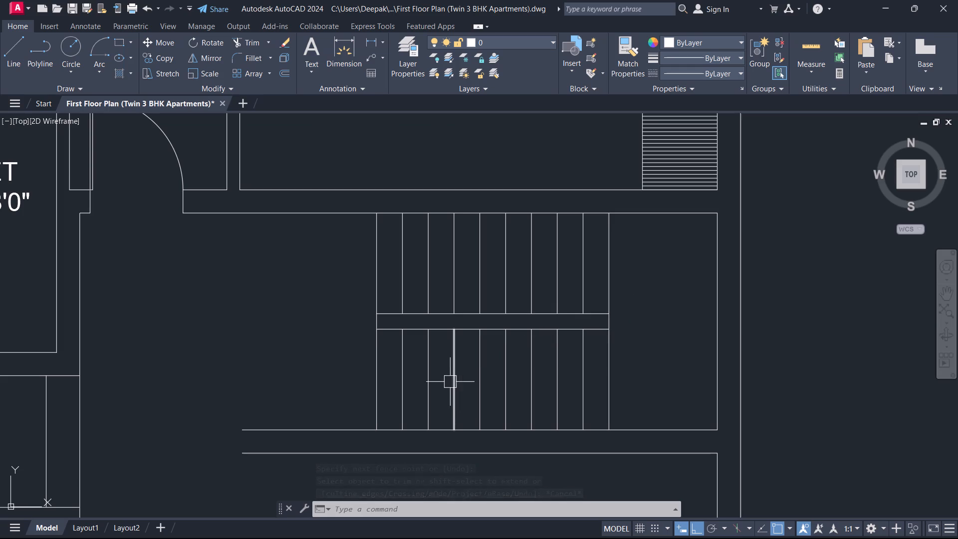
middle_drag(508, 380, 550, 251)
text(O)
key(space)
key(5)
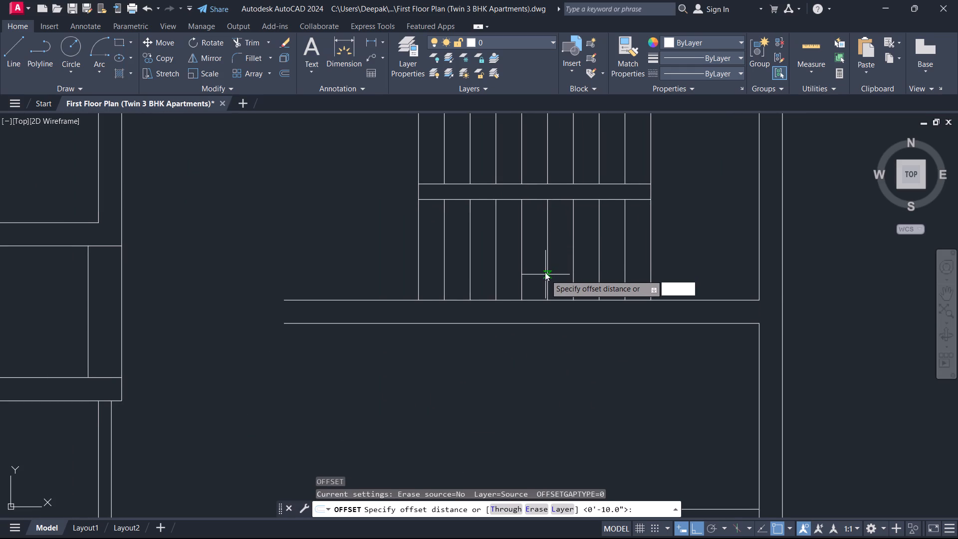
key(apostrophe)
key(Return)
click(758, 397)
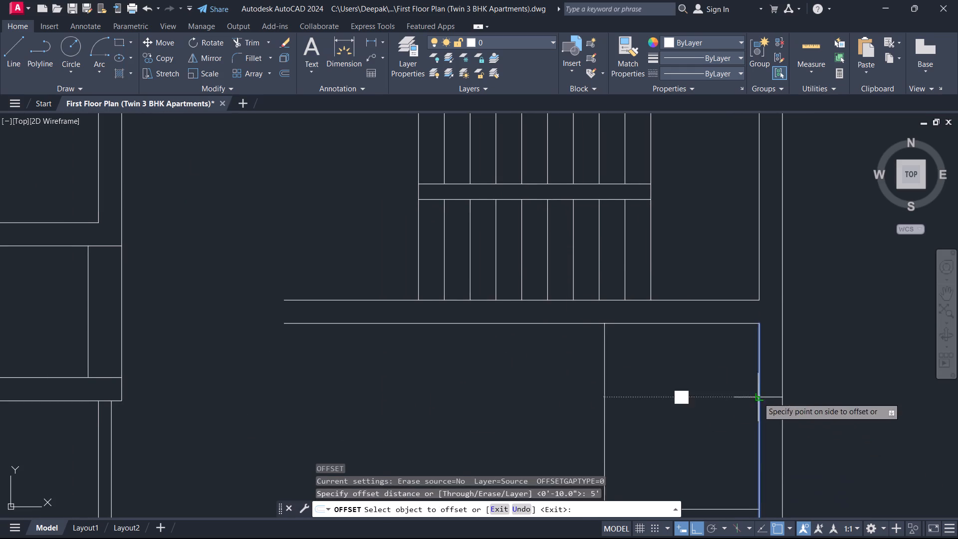
middle_drag(695, 390, 721, 270)
click(712, 292)
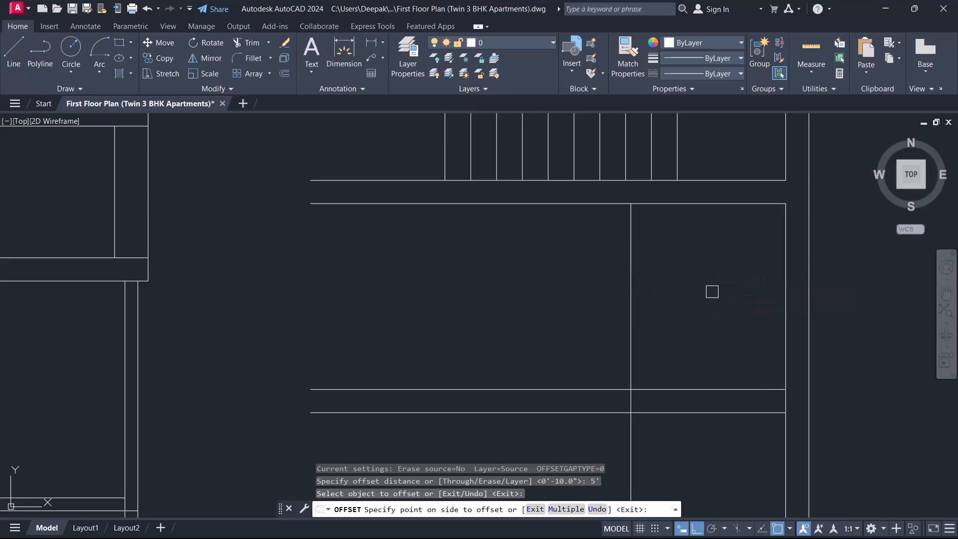
key(Escape)
Trim the new vertical line within the wall at the space's south end and delete its leftover piece beyond that wall.
scroll(643, 398, up, 2)
text(TR)
key(space)
click(637, 400)
click(574, 402)
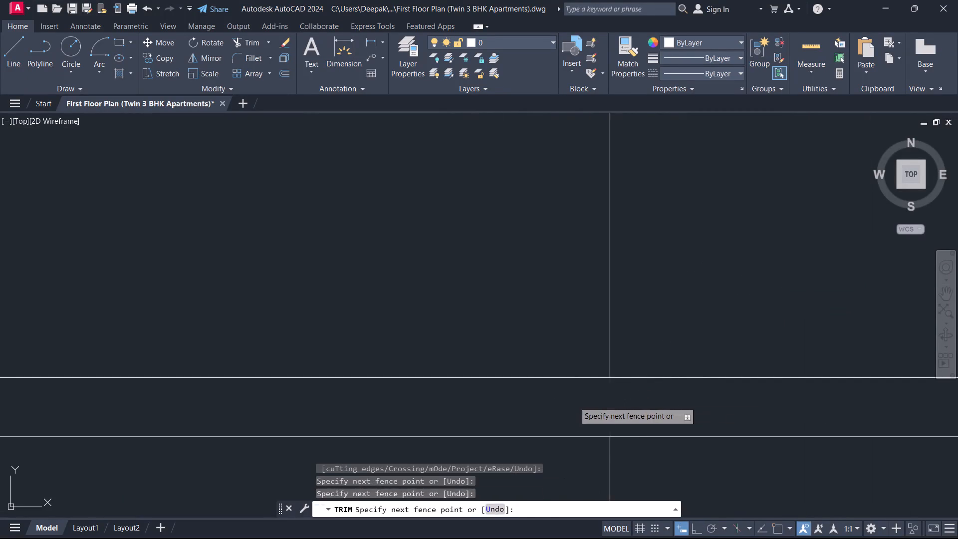
key(Escape)
drag(634, 462, 627, 463)
click(554, 460)
key(Delete)
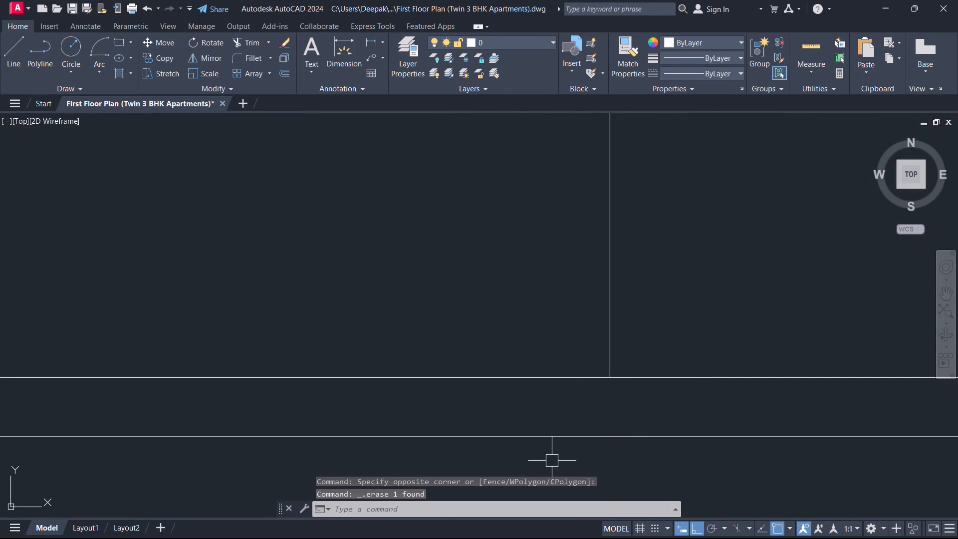
Offset the new vertical partition line 9" to the west.
text(O)
key(space)
key(9)
key(Return)
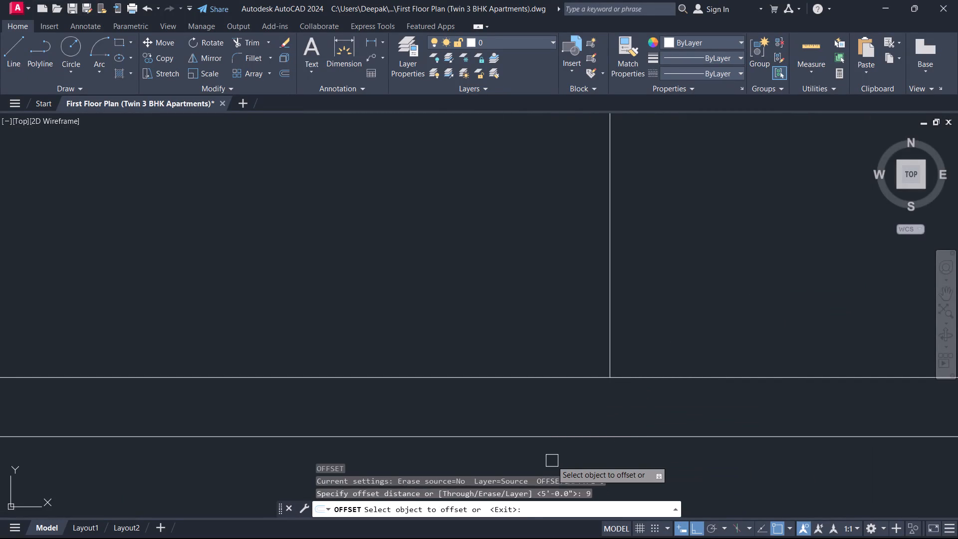
click(607, 308)
click(575, 308)
key(Escape)
Trim the south and north wall lines between the two partition lines so the partition joins both walls.
scroll(575, 308, down, 1)
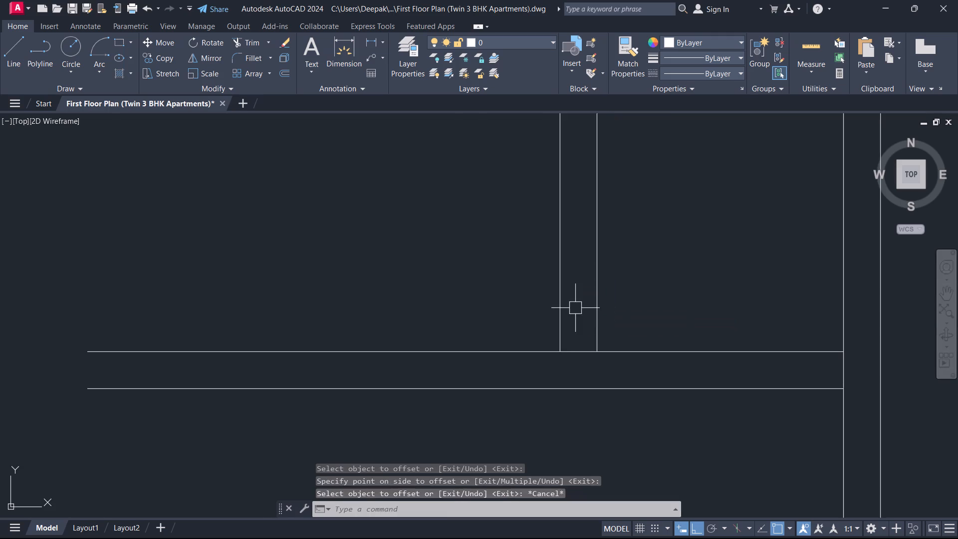
scroll(575, 308, down, 1)
middle_drag(575, 308, 574, 394)
scroll(577, 406, up, 1)
key(t)
key(r)
key(space)
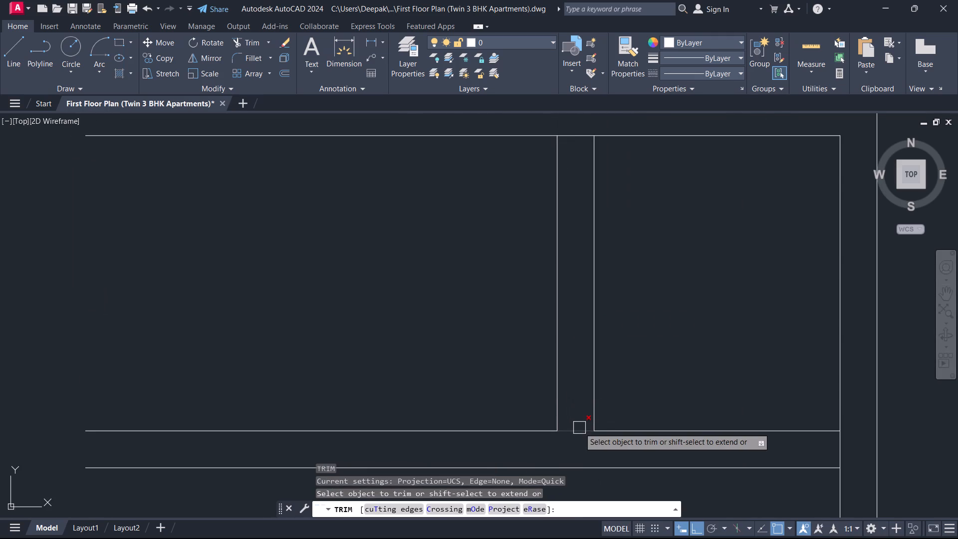
click(579, 428)
middle_drag(479, 288, 487, 518)
scroll(581, 354, up, 1)
click(587, 374)
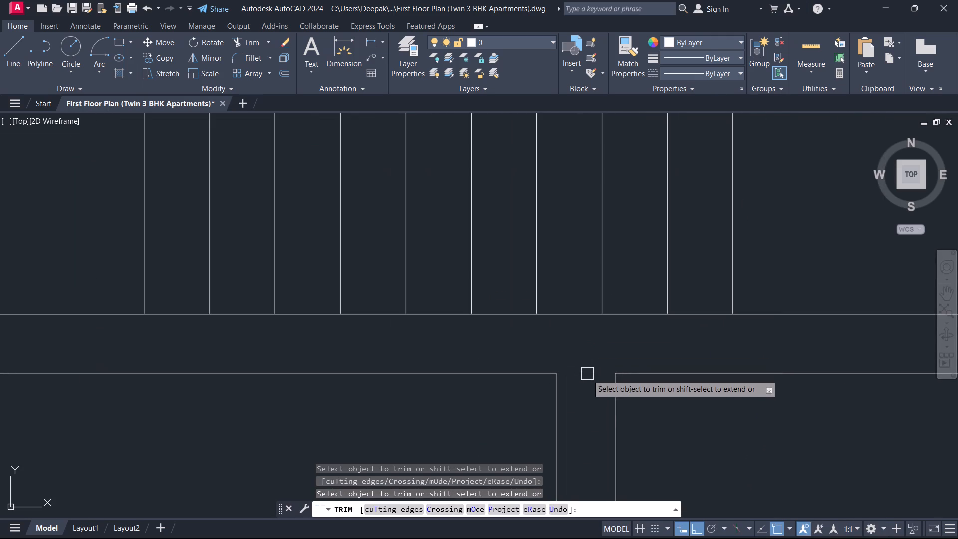
key(Escape)
Extend both lines of the wall south of the partitioned rooms westward to the facing vertical wall.
scroll(524, 402, down, 2)
middle_drag(524, 402, 524, 399)
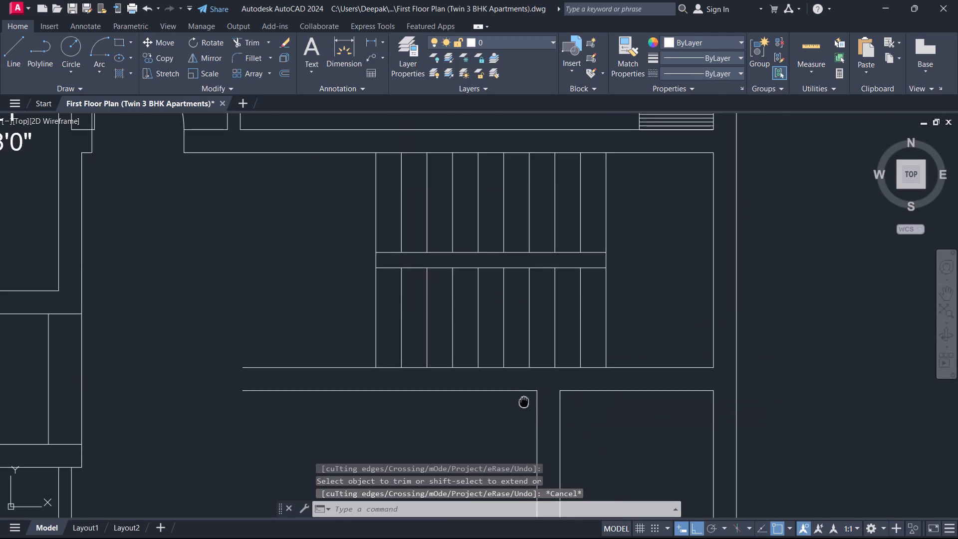
middle_drag(524, 399, 575, 276)
scroll(575, 275, down, 1)
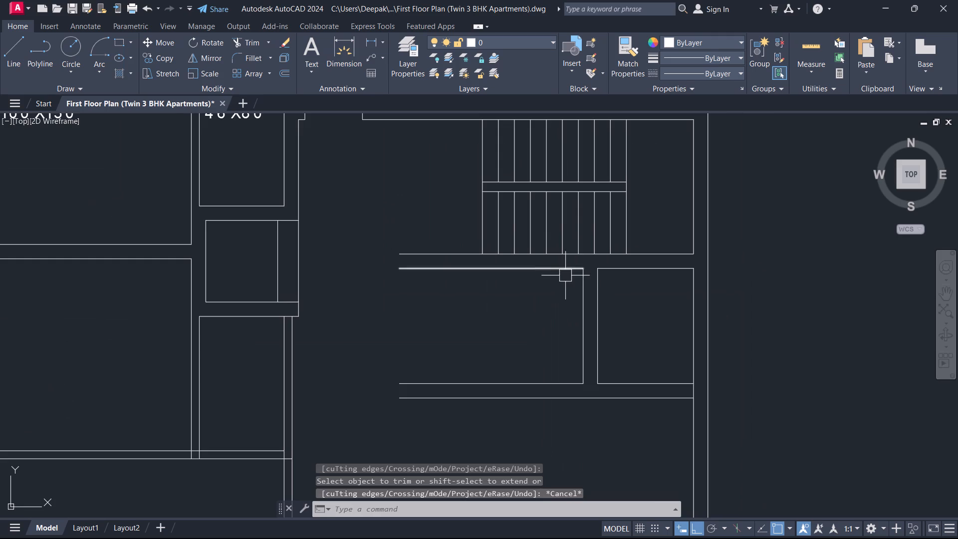
scroll(562, 277, down, 1)
middle_drag(558, 306, 604, 204)
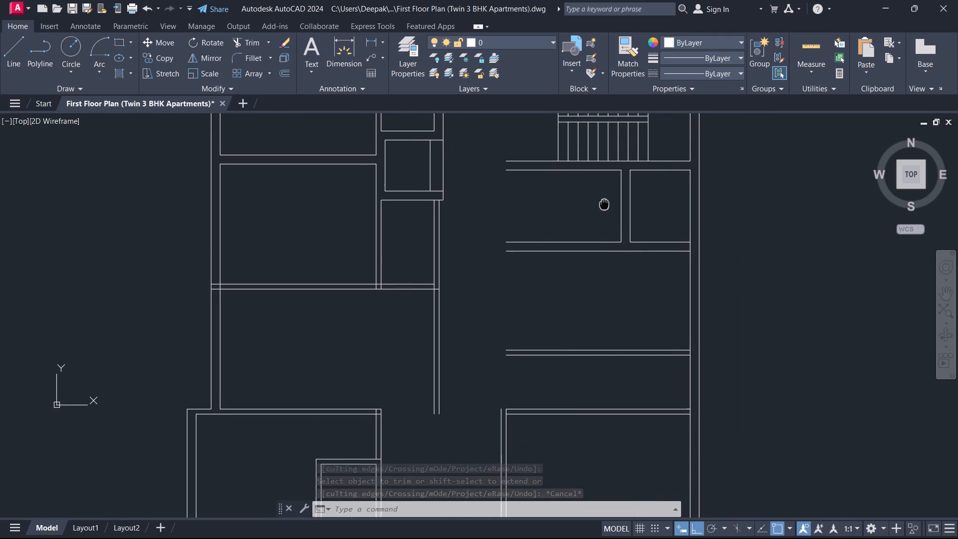
middle_drag(604, 204, 605, 202)
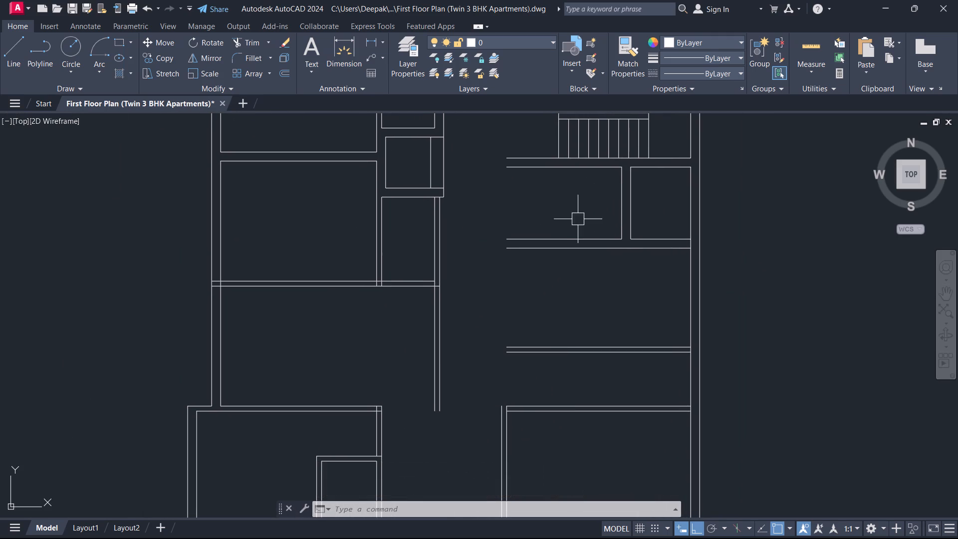
scroll(541, 278, up, 1)
middle_drag(541, 278, 629, 273)
scroll(617, 268, up, 1)
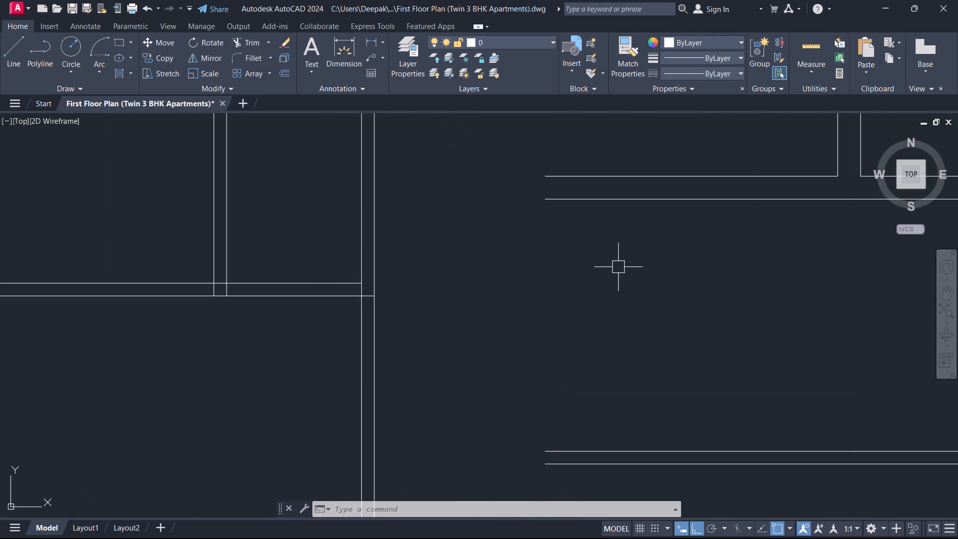
middle_drag(620, 267, 629, 291)
text(EX)
key(space)
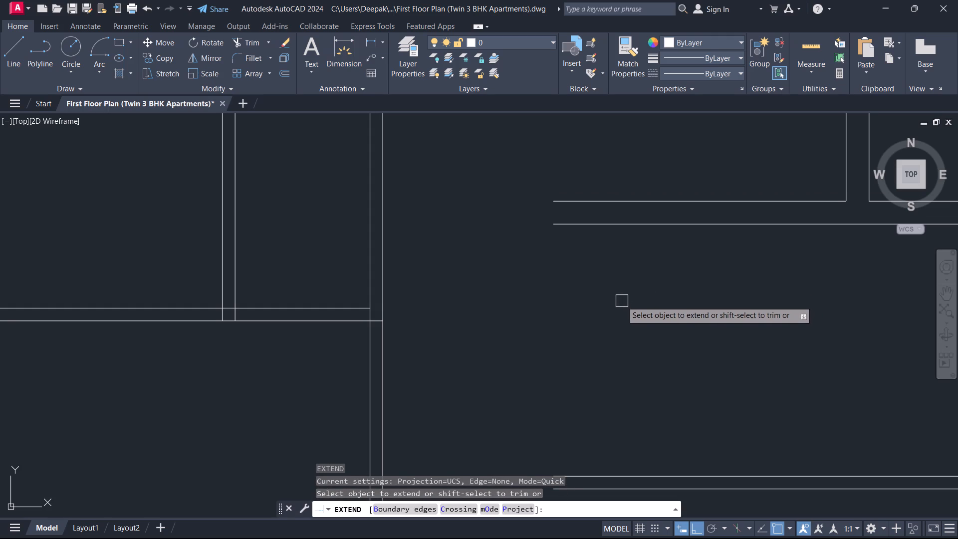
drag(606, 262, 606, 255)
click(569, 147)
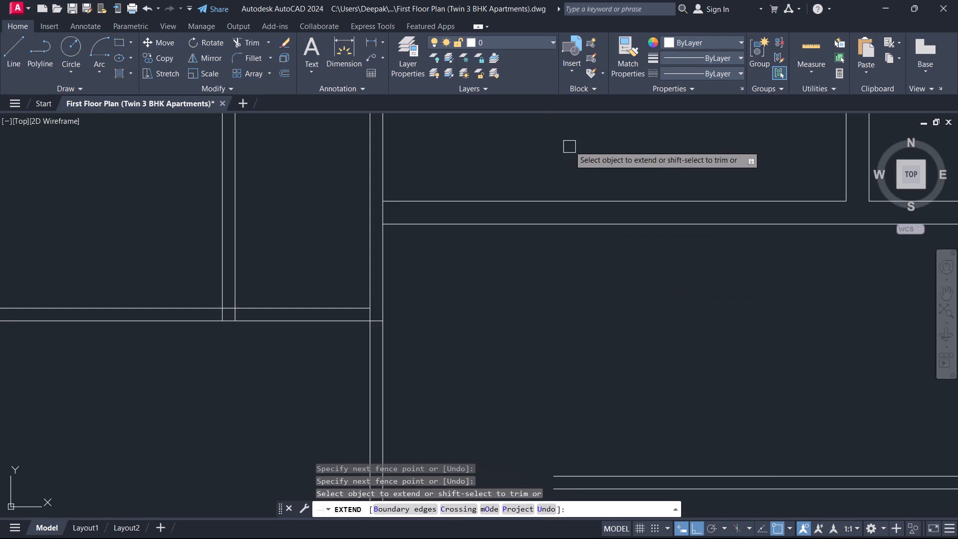
key(Escape)
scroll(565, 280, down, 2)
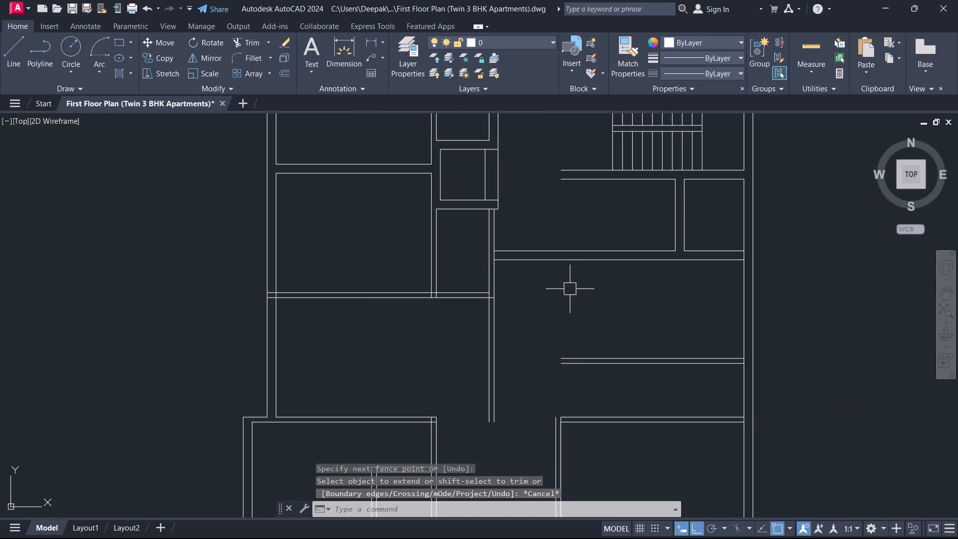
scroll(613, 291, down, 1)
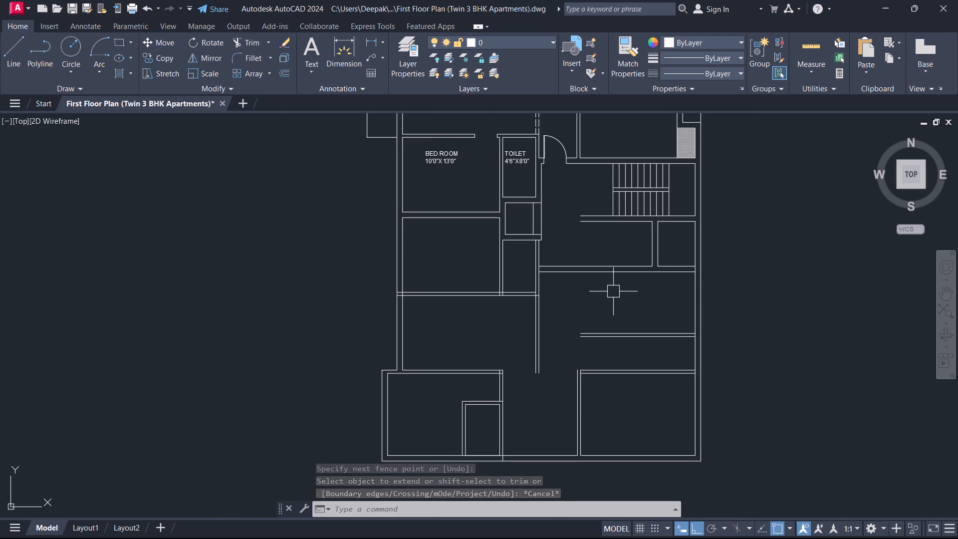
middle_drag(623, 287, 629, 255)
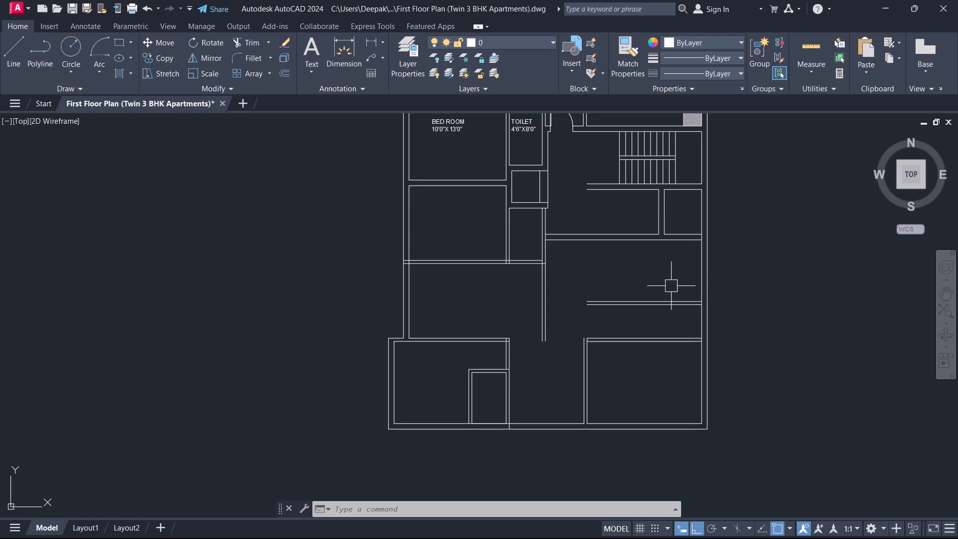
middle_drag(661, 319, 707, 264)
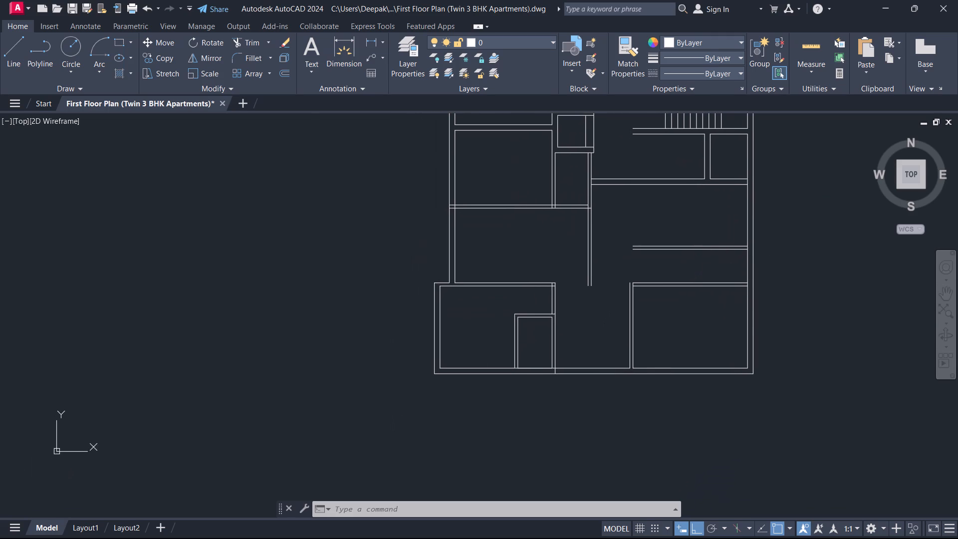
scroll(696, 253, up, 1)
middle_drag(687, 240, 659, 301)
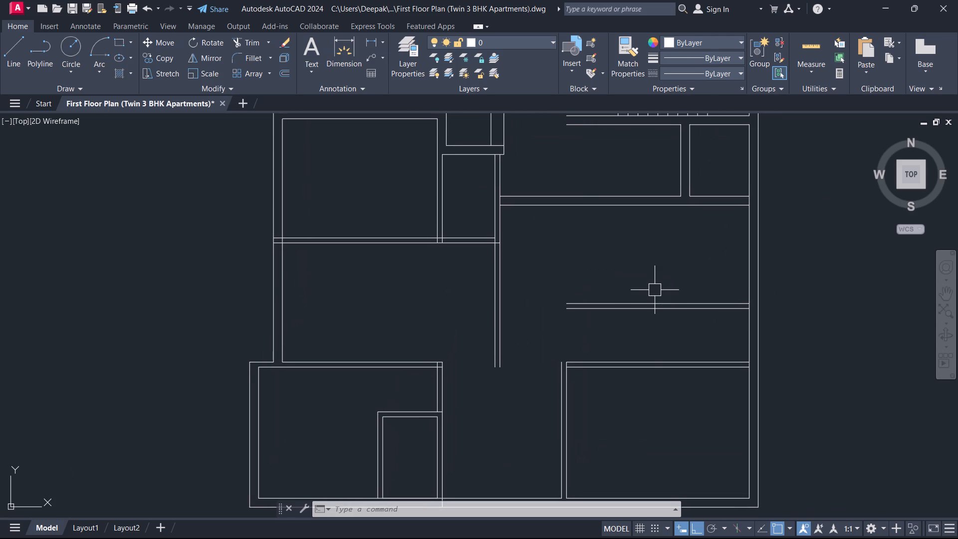
Extend the south line of the wall below the two partitioned rooms eastward to the outer face of the east exterior wall.
middle_drag(655, 289, 653, 289)
middle_drag(653, 289, 586, 292)
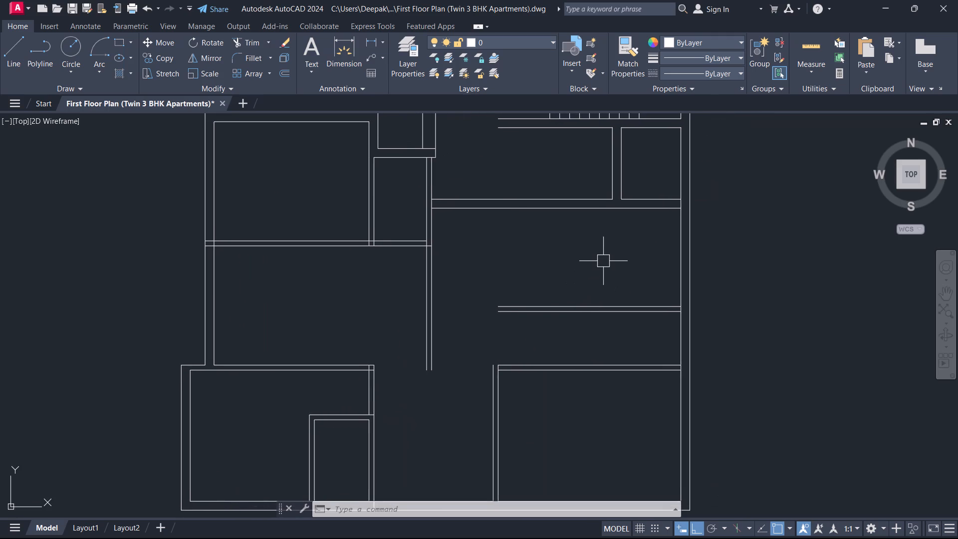
text(EX)
key(space)
click(660, 210)
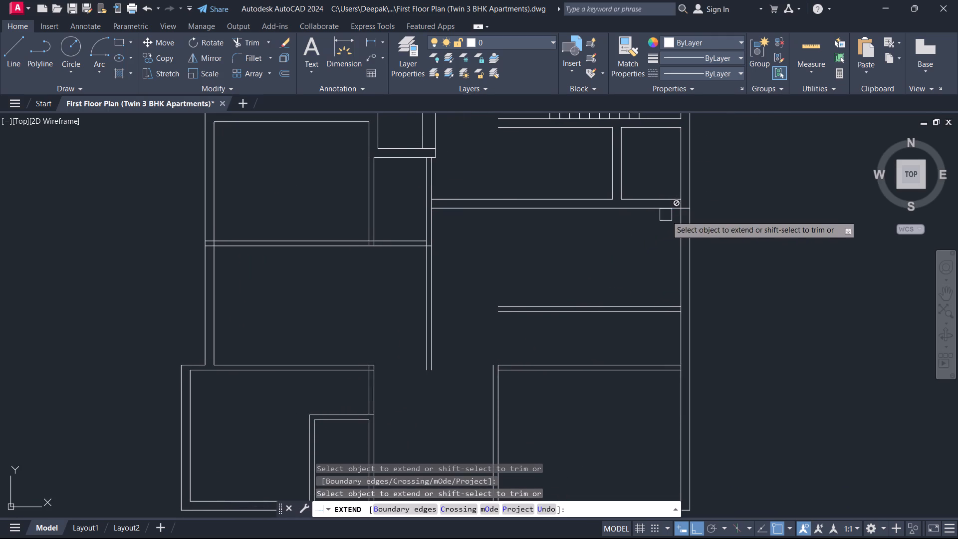
key(Escape)
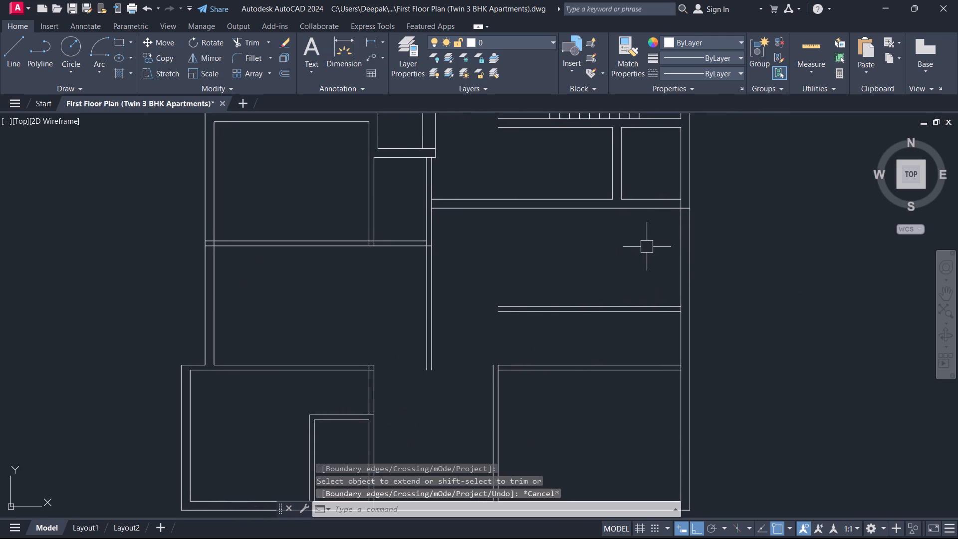
Offset the outer line of the east exterior wall 4'3" to the east, outside the building.
key(o)
key(Escape)
key(o)
key(space)
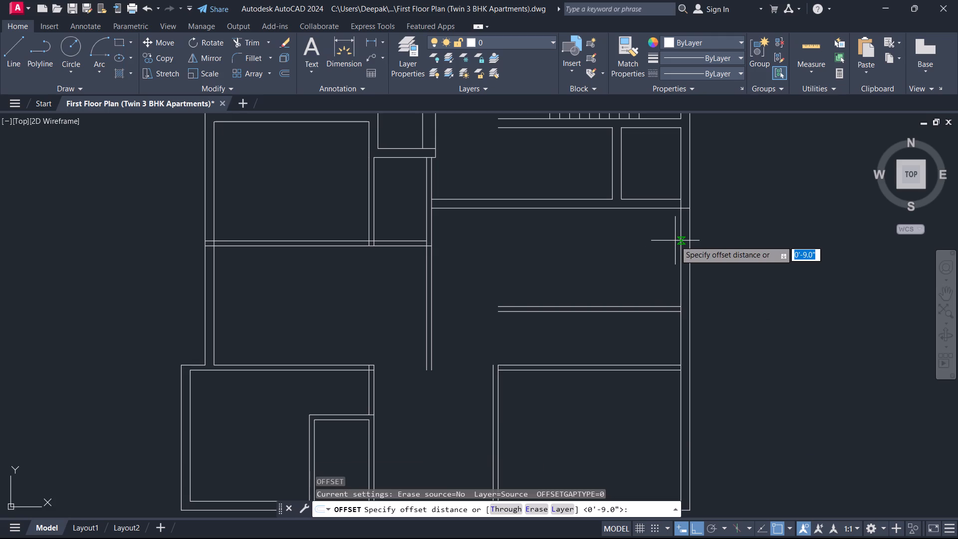
key(4)
key(apostrophe)
key(3)
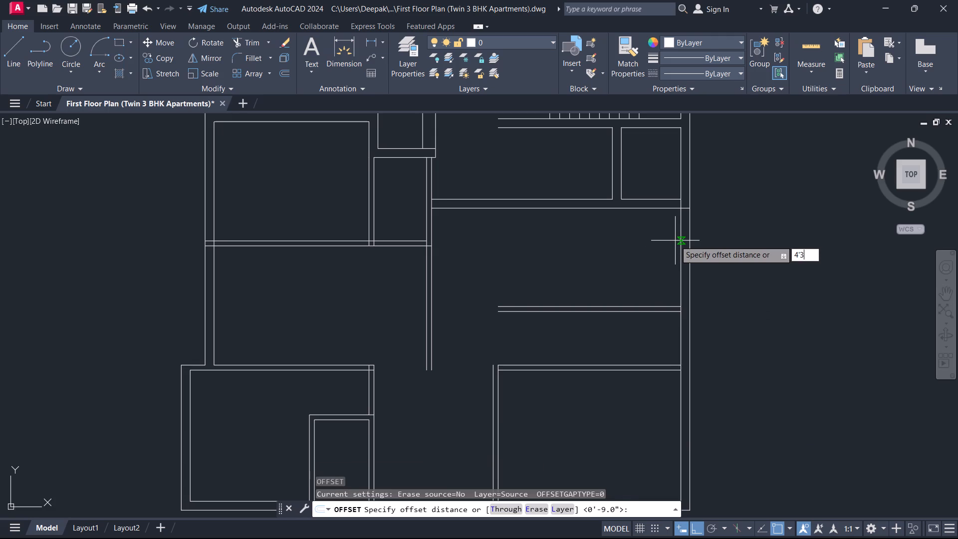
key(Return)
click(697, 278)
click(693, 276)
click(842, 268)
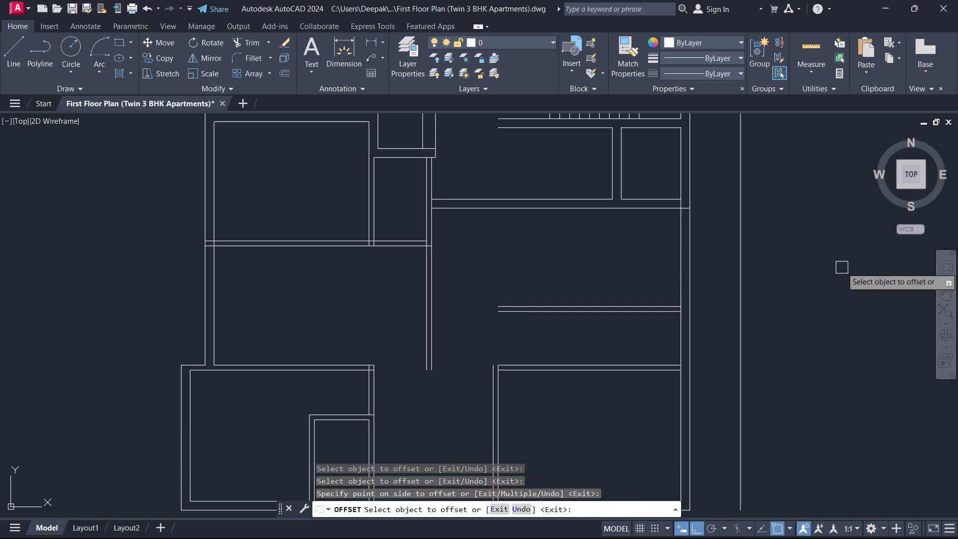
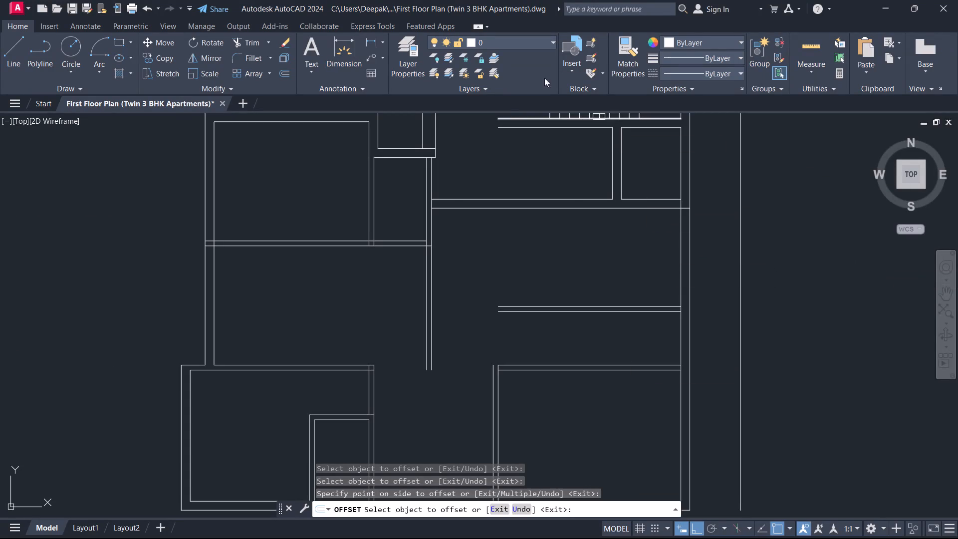
Examine the second apartment's southern rooms and the wall junctions along its western side.
scroll(388, 309, down, 2)
middle_drag(386, 310, 493, 223)
key(Escape)
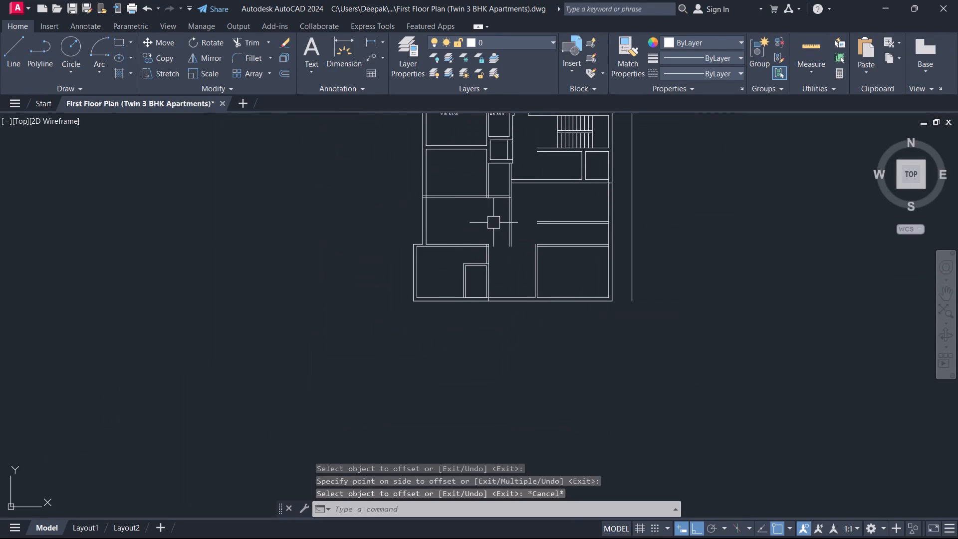
scroll(501, 240, up, 1)
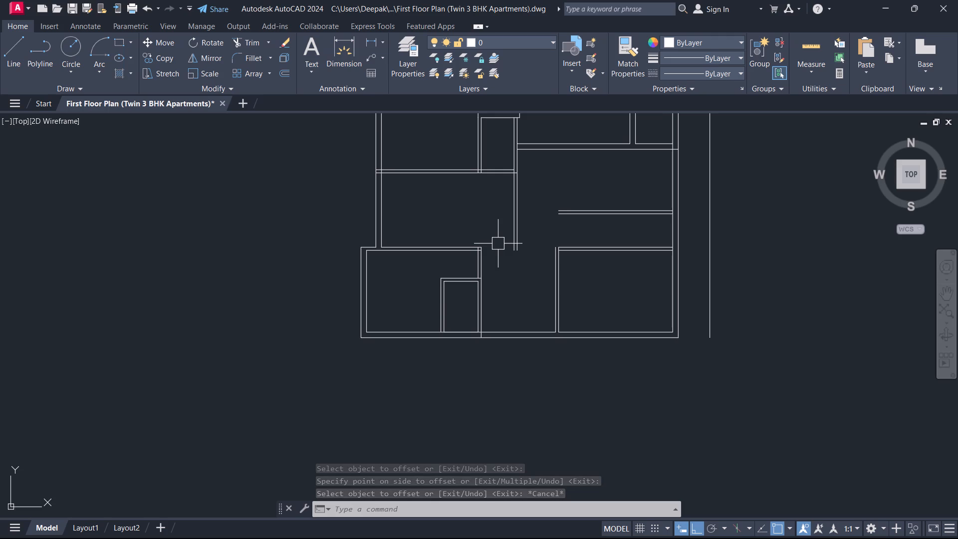
scroll(536, 294, up, 1)
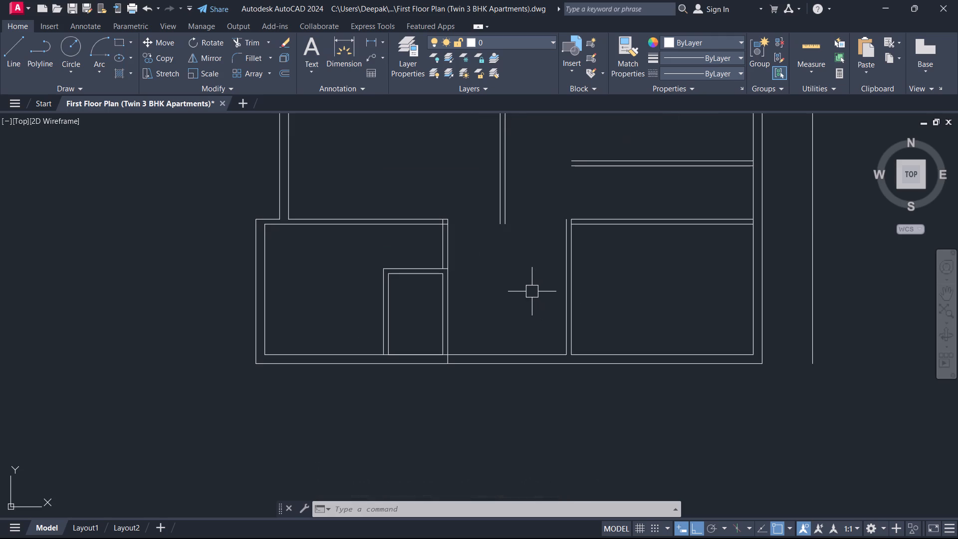
scroll(505, 270, down, 1)
middle_drag(505, 270, 505, 294)
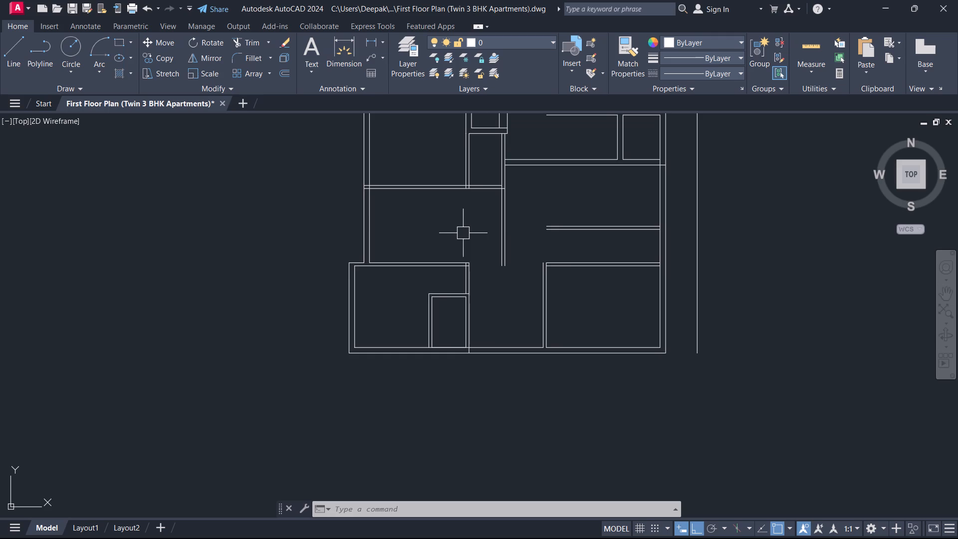
middle_drag(438, 241, 517, 265)
scroll(502, 265, up, 2)
scroll(496, 267, down, 2)
scroll(496, 267, up, 1)
scroll(496, 267, down, 1)
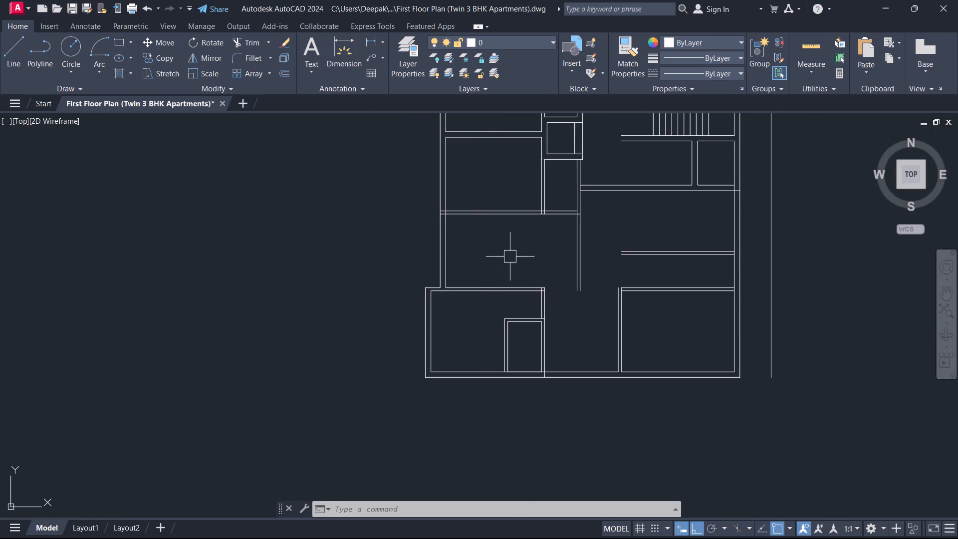
scroll(516, 237, down, 2)
middle_drag(516, 237, 514, 307)
scroll(514, 307, up, 2)
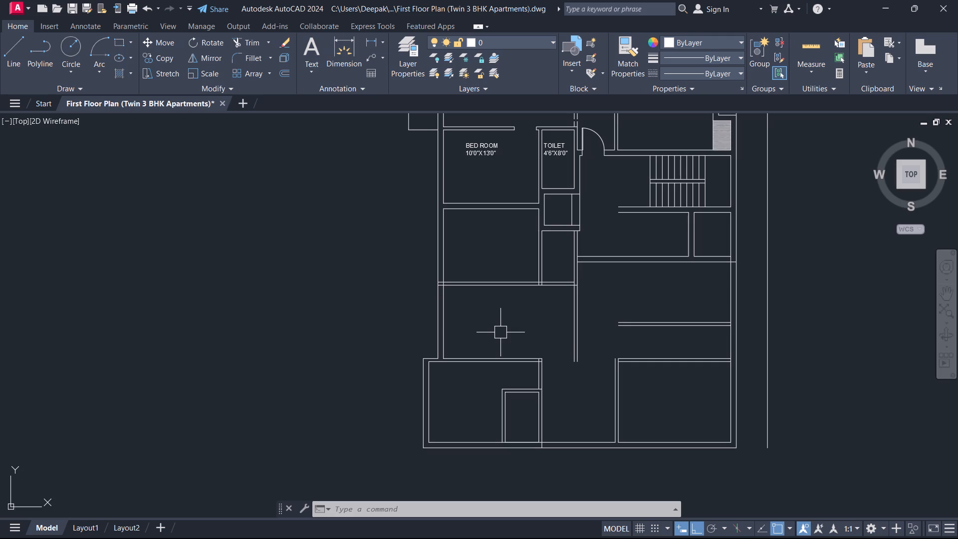
scroll(492, 342, up, 1)
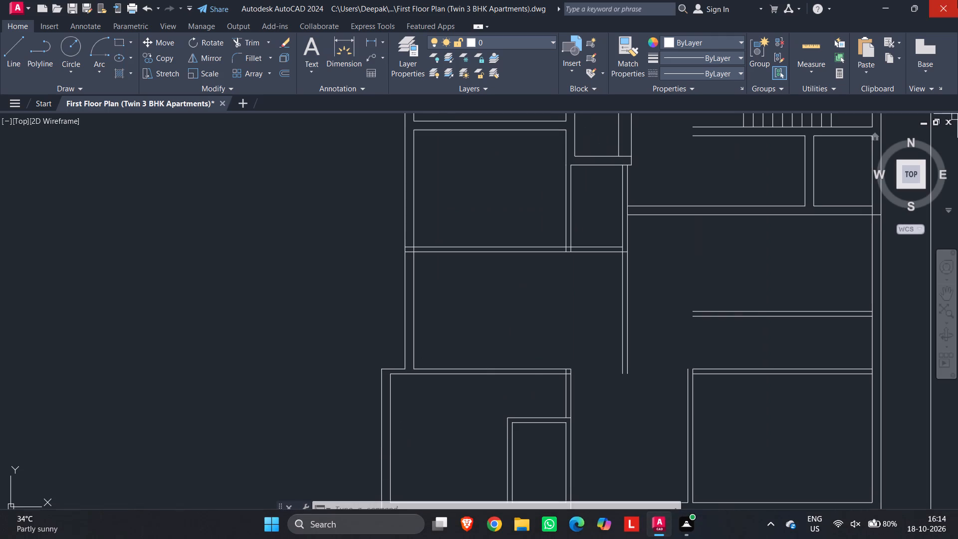
Trim the overlapping lines where the horizontal partition north of the middle western room meets the west exterior wall, opening the junction.
scroll(490, 281, down, 3)
middle_drag(548, 269, 545, 174)
scroll(548, 269, up, 2)
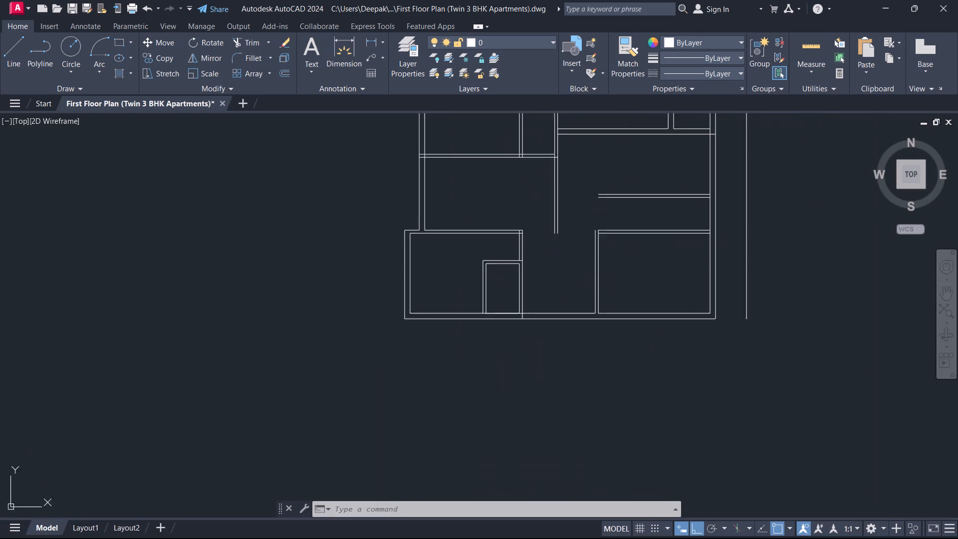
middle_drag(545, 174, 560, 177)
scroll(545, 174, up, 1)
scroll(371, 160, up, 4)
middle_drag(367, 157, 391, 202)
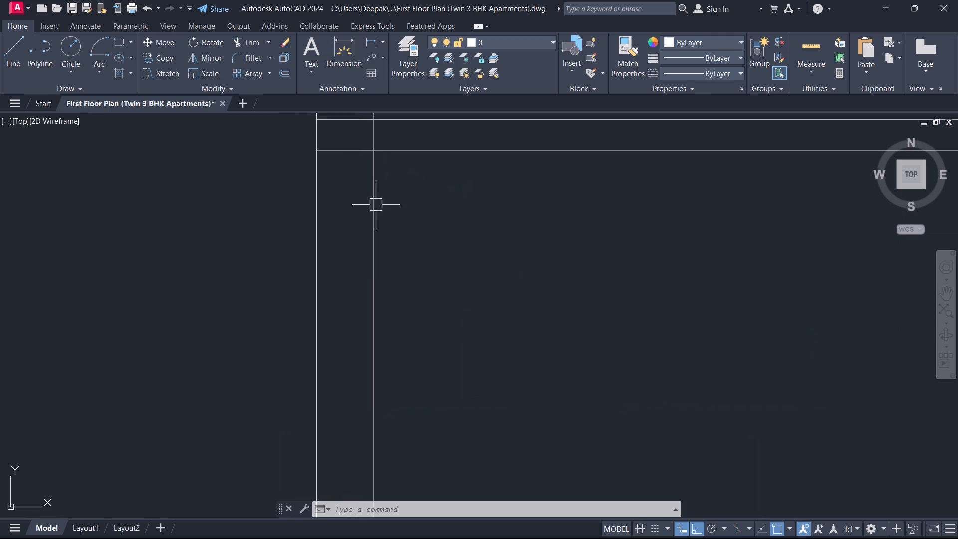
middle_drag(360, 208, 369, 275)
key(t)
key(r)
key(space)
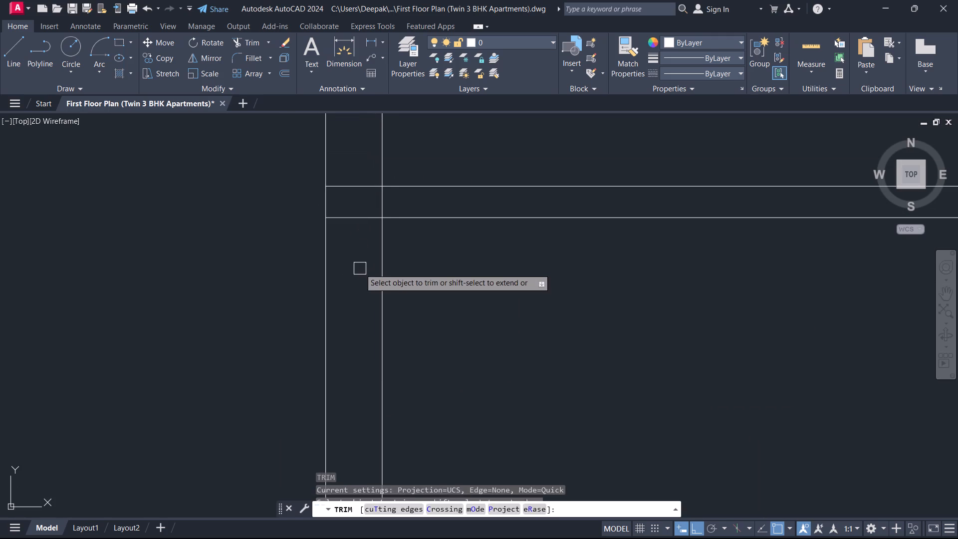
drag(356, 262, 412, 201)
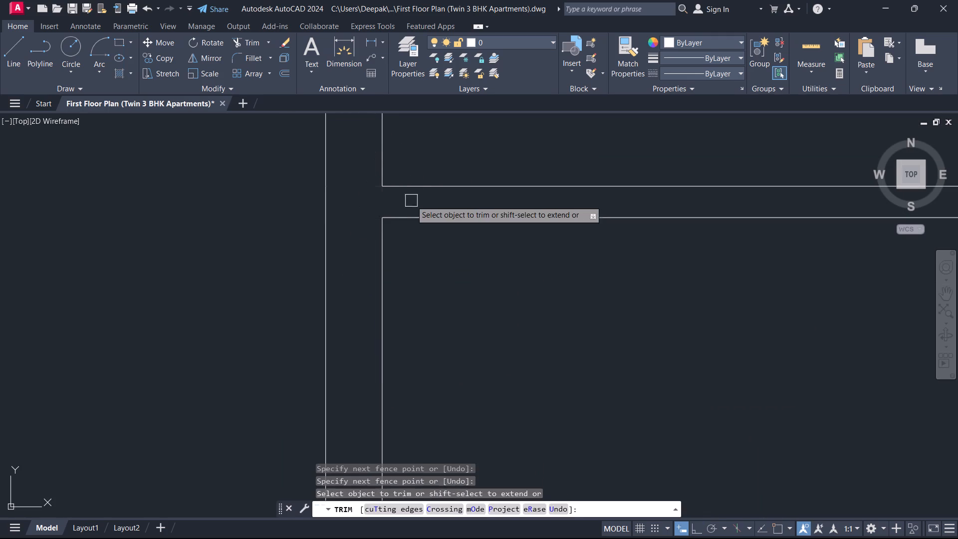
key(Escape)
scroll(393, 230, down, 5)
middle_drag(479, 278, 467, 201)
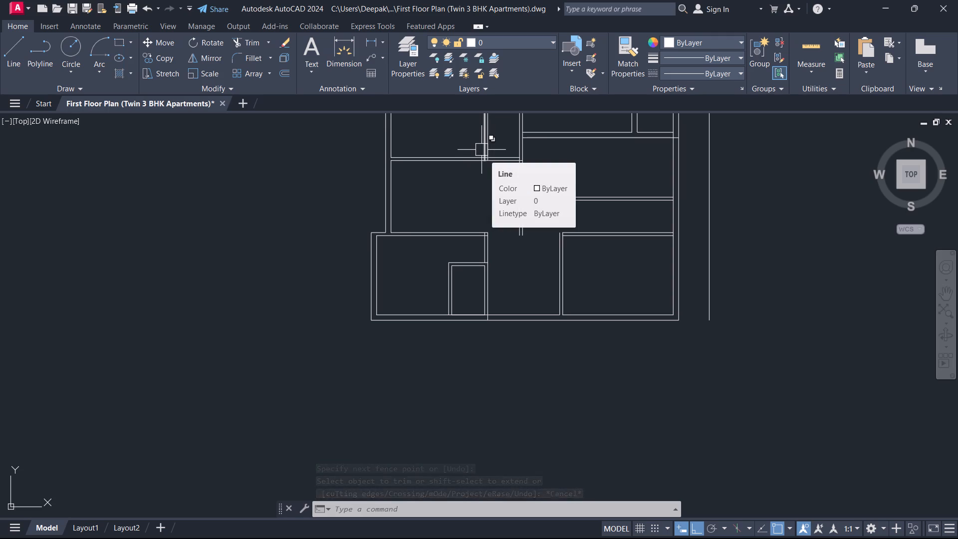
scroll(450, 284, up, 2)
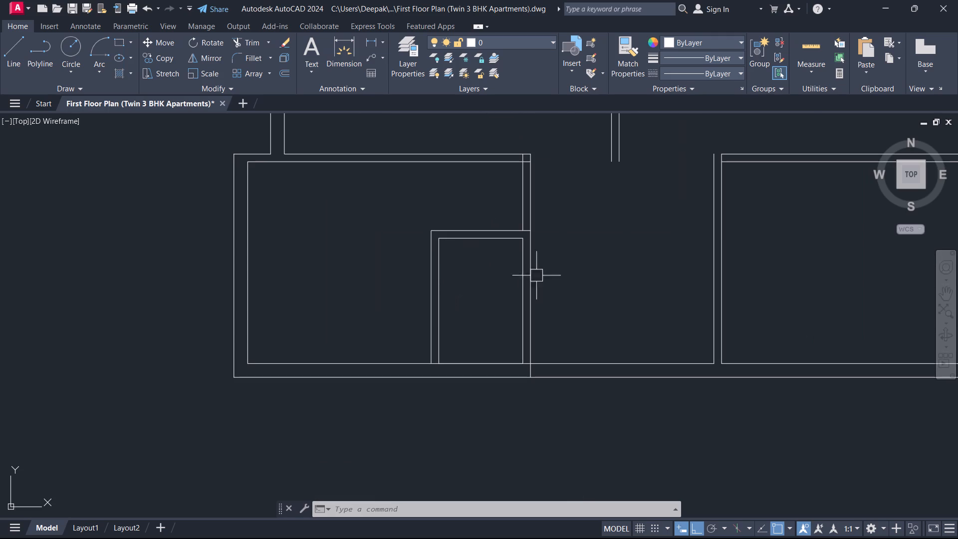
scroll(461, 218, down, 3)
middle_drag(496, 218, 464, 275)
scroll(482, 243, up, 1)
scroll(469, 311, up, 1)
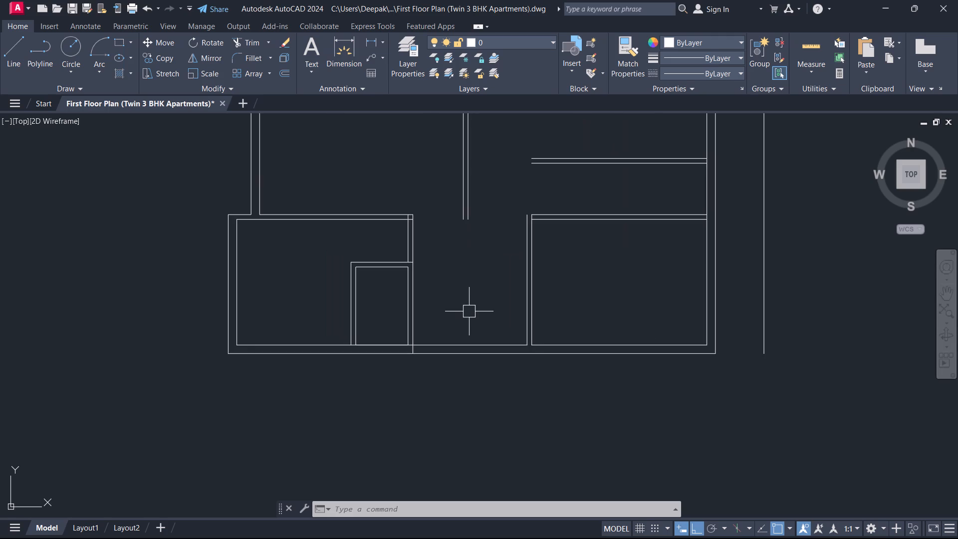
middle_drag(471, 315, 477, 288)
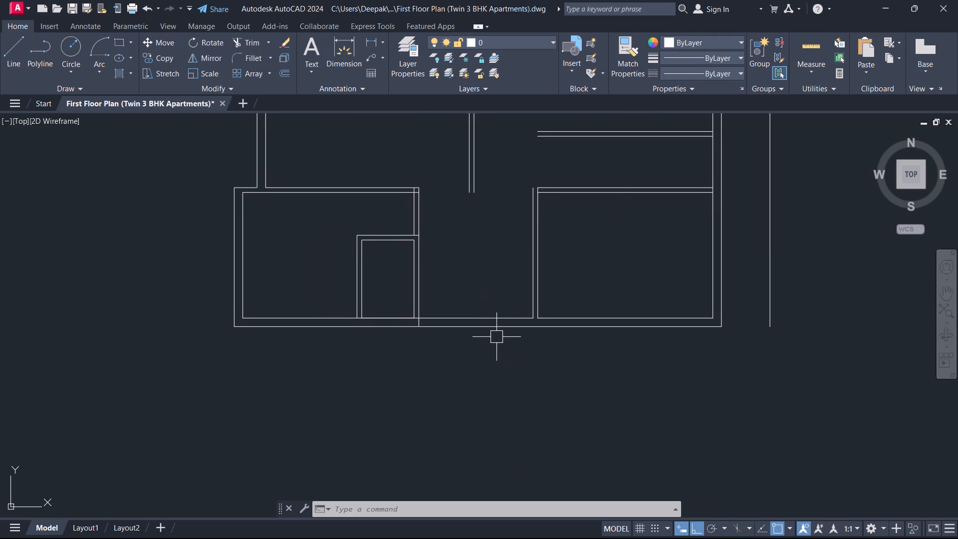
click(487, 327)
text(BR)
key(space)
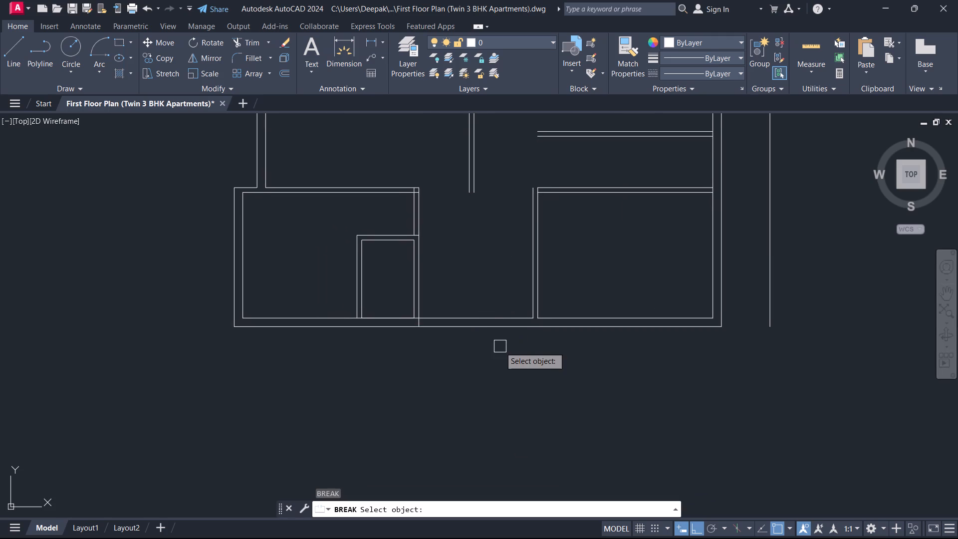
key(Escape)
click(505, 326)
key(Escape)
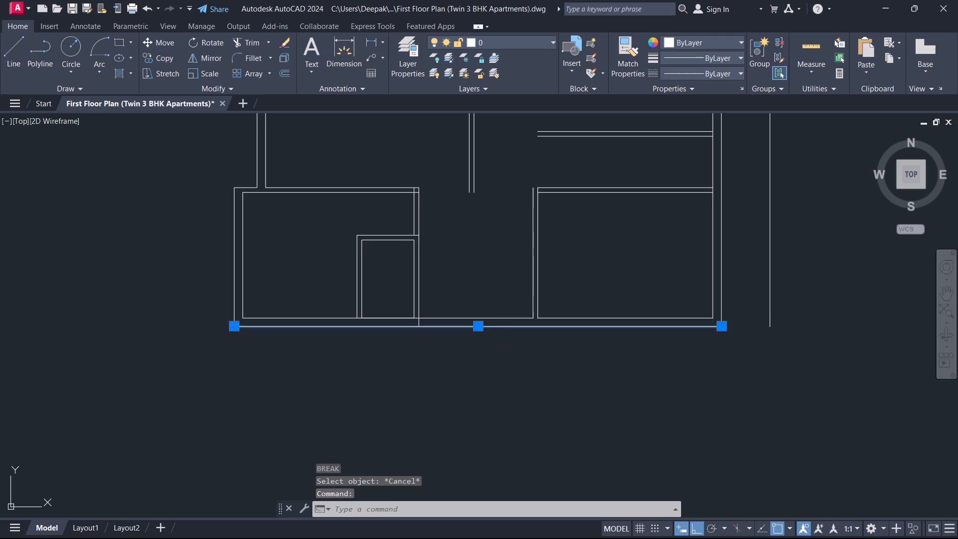
Extend the west line of the southeast room's west wall south to the outer line of the south exterior wall.
text(EX)
key(space)
click(528, 286)
key(Escape)
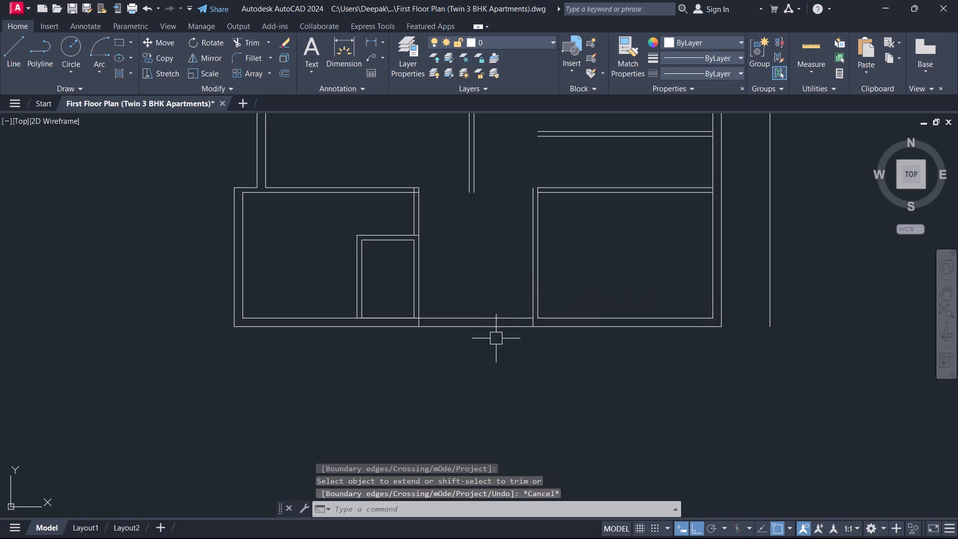
Break the south wall's outer line at the walls on both sides of the central space, and its inner line at the western one.
click(478, 330)
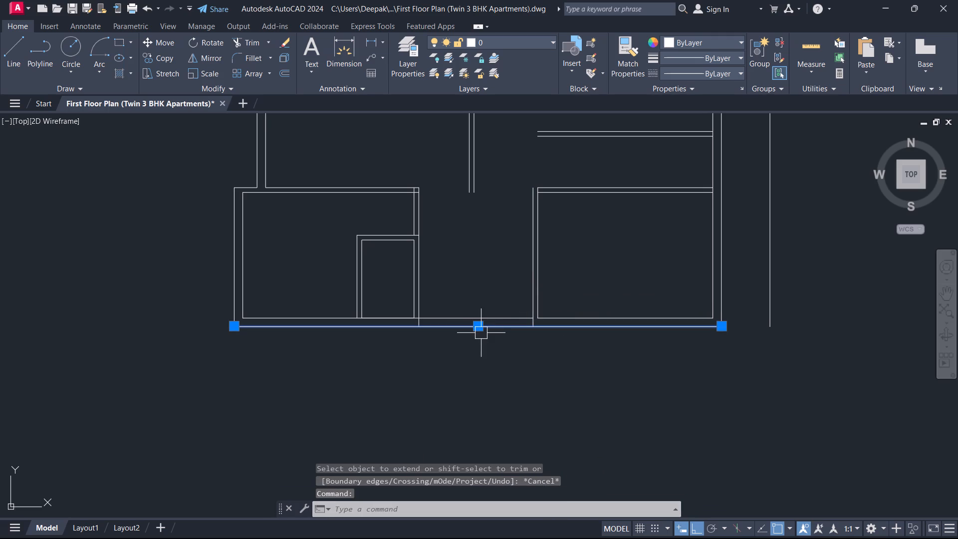
text(BR)
click(515, 381)
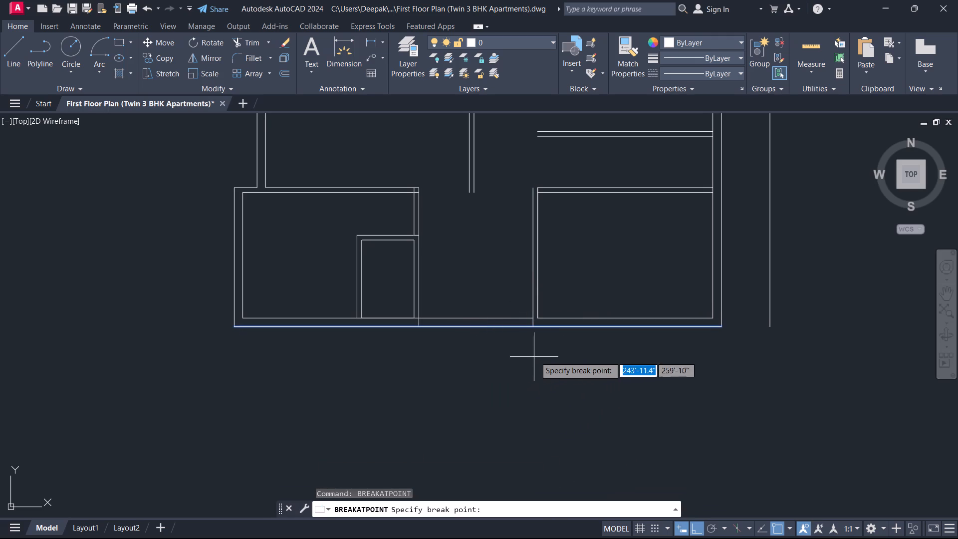
scroll(533, 337, up, 4)
click(525, 286)
scroll(449, 294, down, 1)
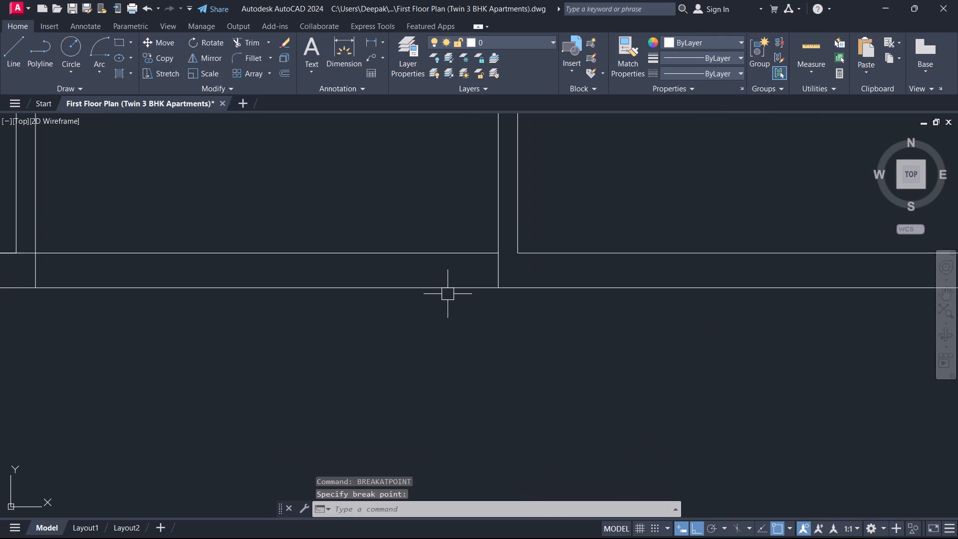
middle_drag(448, 294, 770, 372)
drag(568, 365, 561, 365)
key(space)
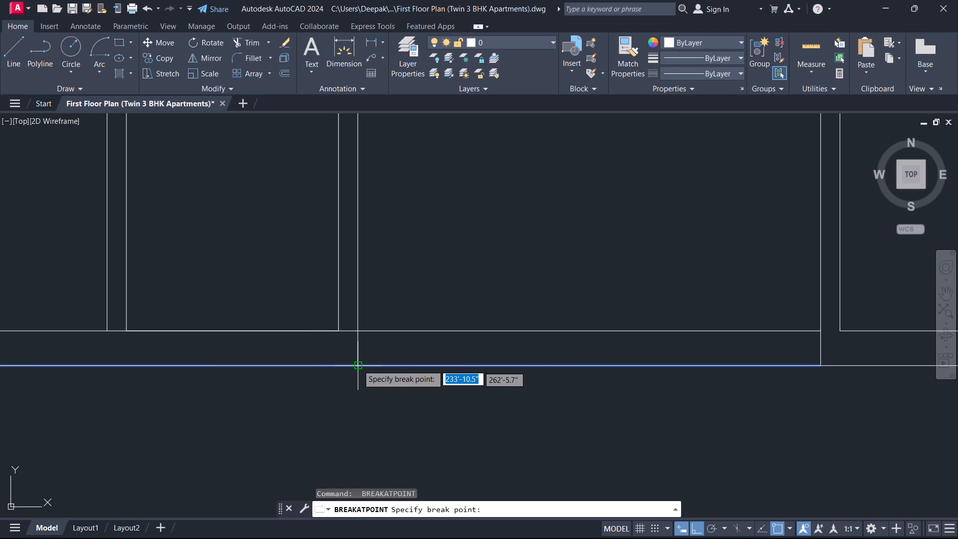
click(357, 364)
click(386, 331)
key(space)
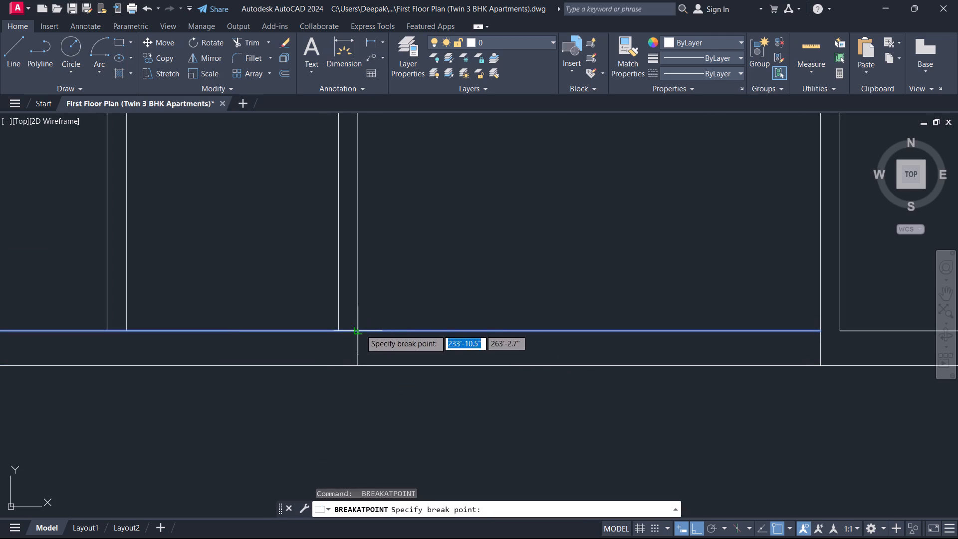
click(360, 329)
key(Escape)
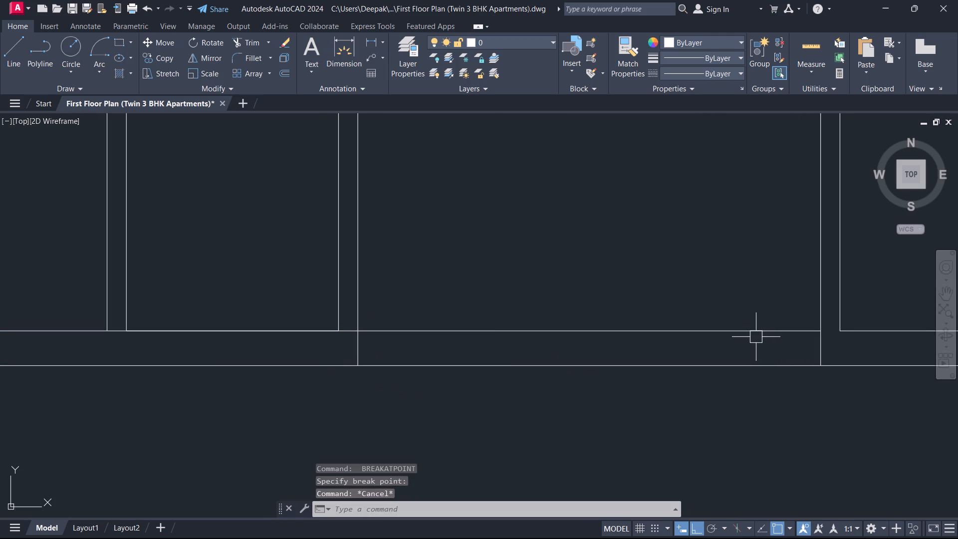
Move the central space's two south wall segments 2' north to recess that stretch of wall.
scroll(756, 337, down, 1)
middle_drag(755, 337, 722, 378)
scroll(722, 378, down, 1)
drag(700, 406, 688, 383)
click(681, 355)
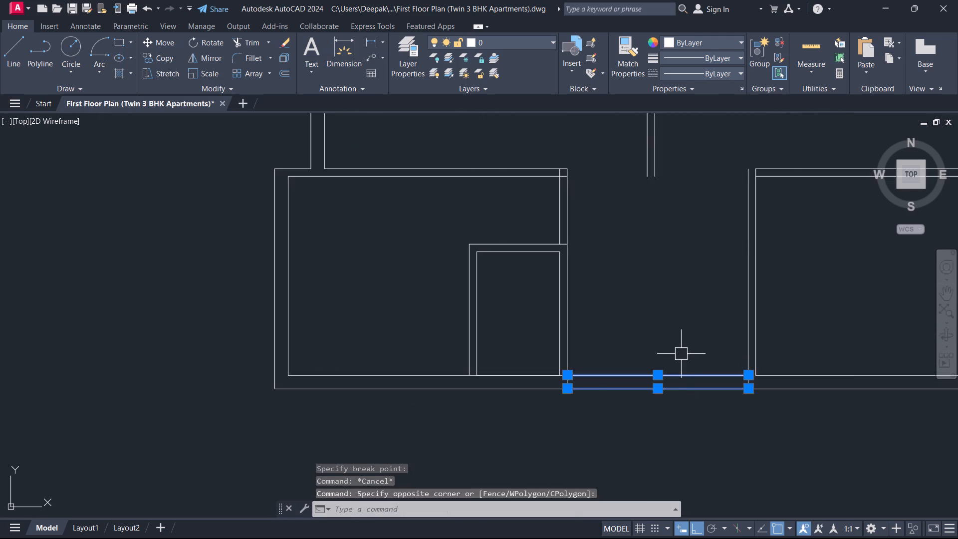
key(m)
key(space)
drag(712, 402, 708, 389)
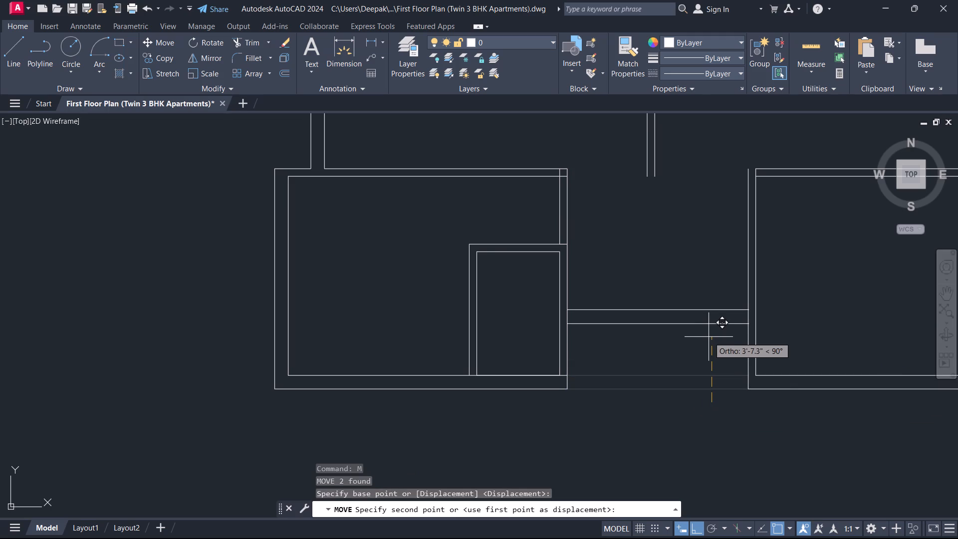
key(2)
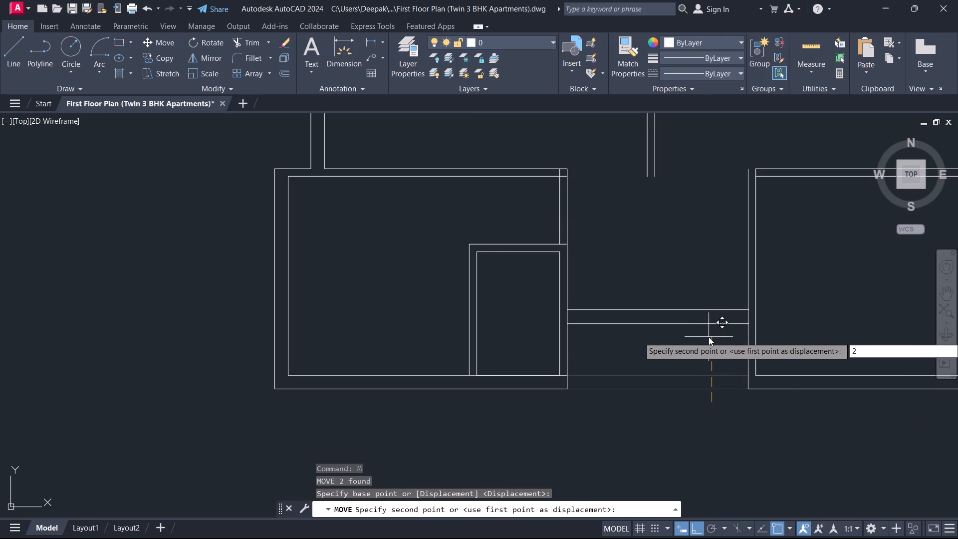
key(apostrophe)
key(Return)
key(Escape)
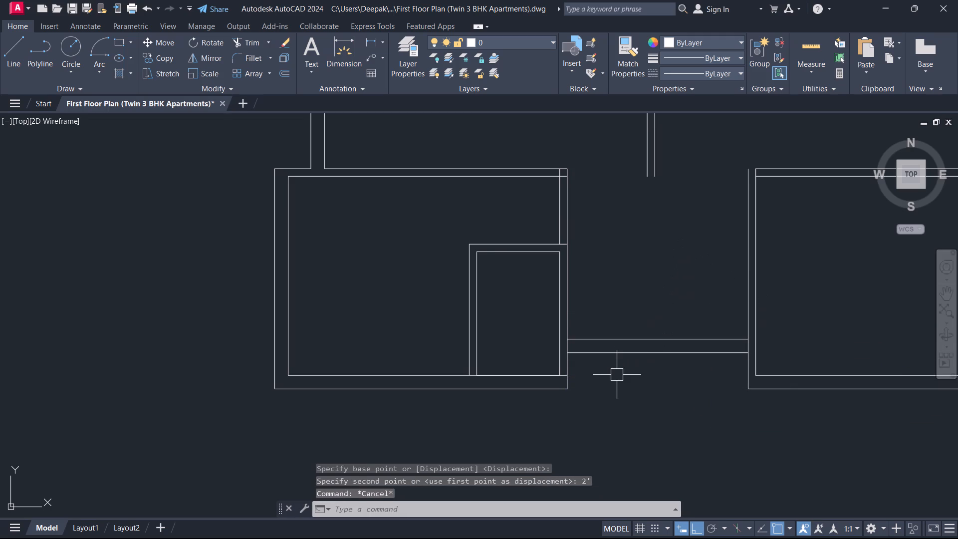
Trim the short stub of the south wall's inner line between the two lines of the small room's east wall.
scroll(573, 419, up, 1)
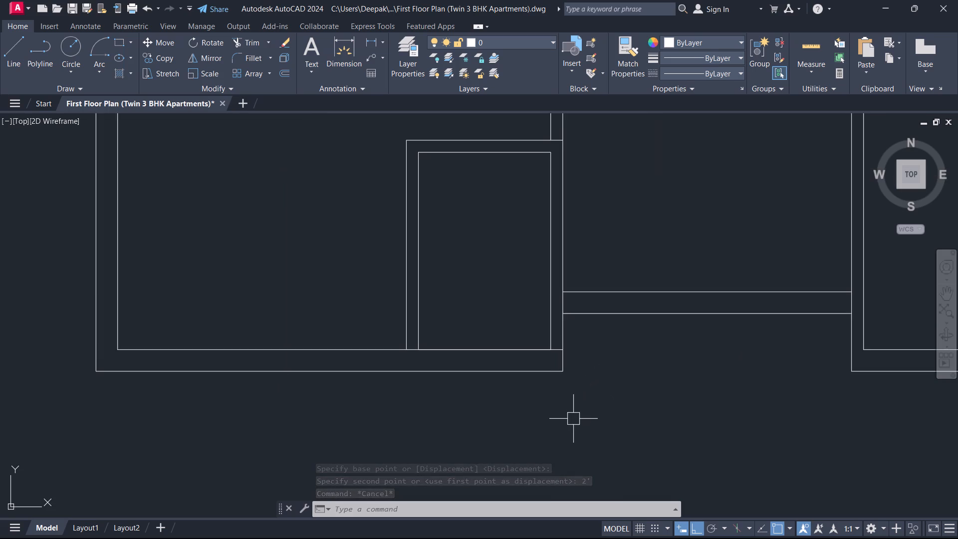
middle_drag(573, 419, 598, 375)
scroll(592, 387, up, 1)
text(TR)
key(space)
scroll(536, 258, up, 1)
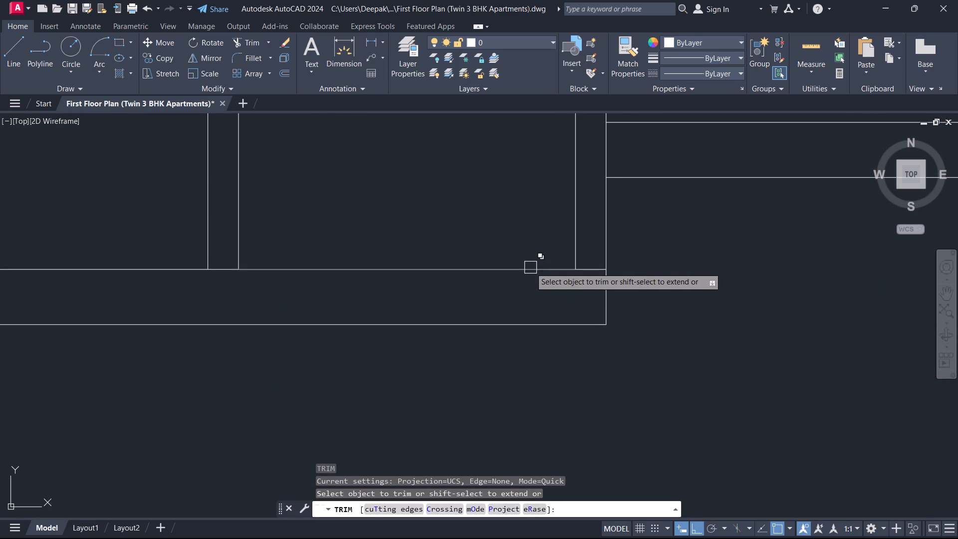
click(588, 268)
key(Escape)
Delete one of the overlapping duplicate lines along the small room's south side.
click(524, 267)
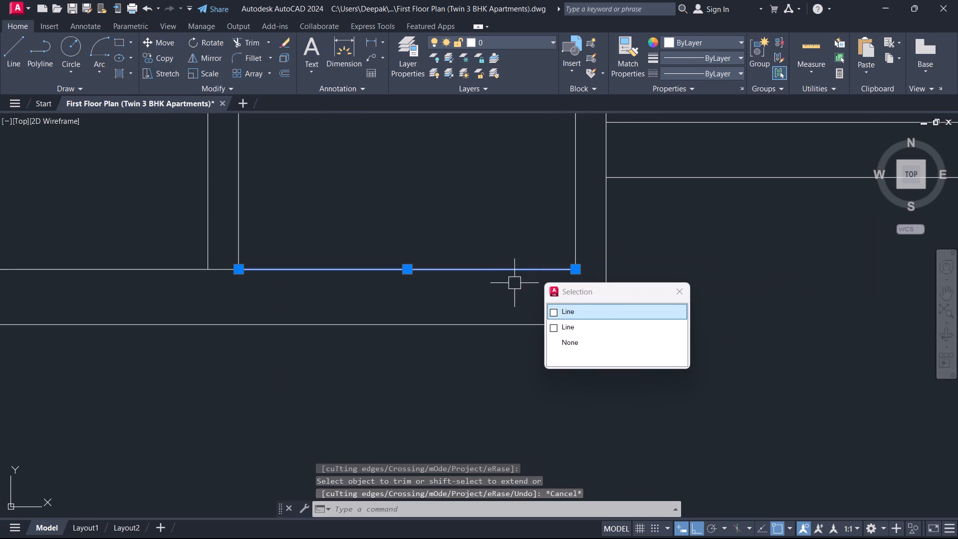
click(575, 310)
key(Delete)
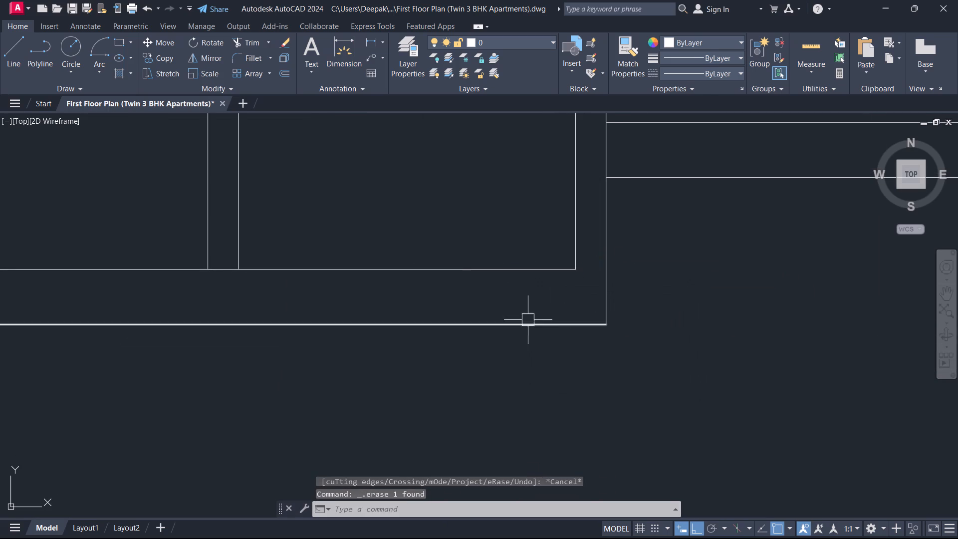
click(468, 265)
key(Escape)
Trim the side wall lines between the two lines of the recessed south wall at its east and west ends.
scroll(466, 264, down, 3)
middle_drag(466, 264, 440, 307)
middle_drag(521, 198, 484, 268)
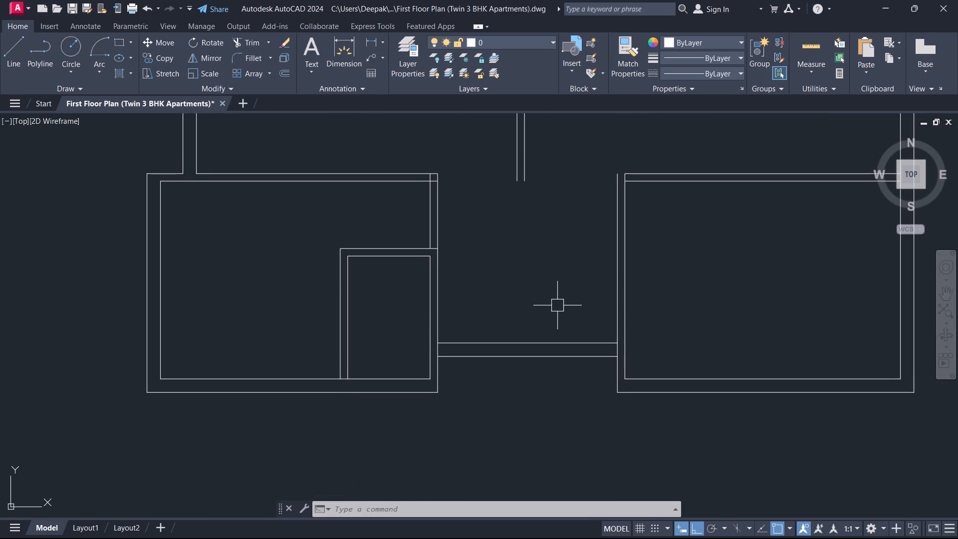
text(TR)
key(space)
scroll(595, 358, up, 3)
drag(633, 334, 695, 334)
scroll(531, 370, down, 3)
middle_drag(479, 384, 690, 388)
scroll(678, 385, up, 4)
drag(374, 359, 268, 356)
key(Escape)
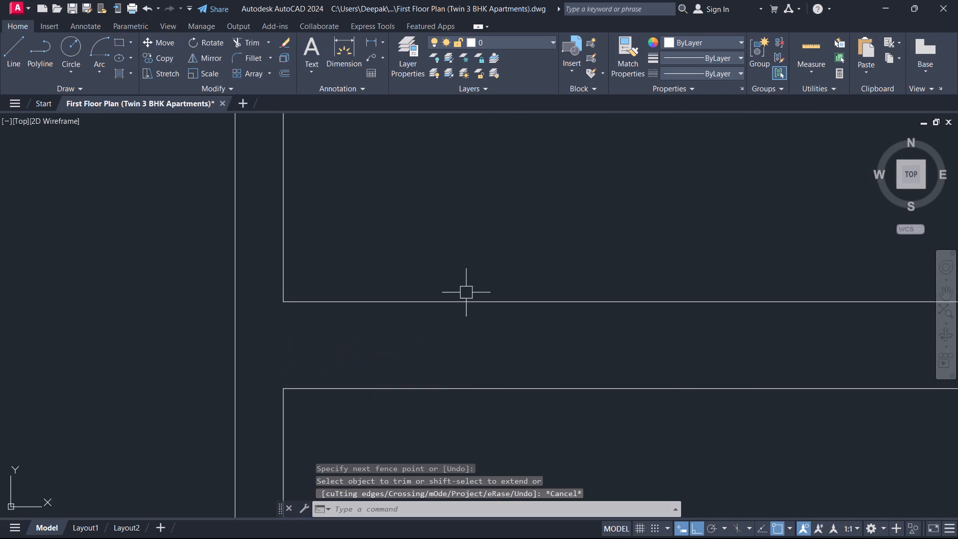
Extend both lines of the southeast room's west wall north to the lower line of the wall below the staircase-side rooms.
scroll(491, 276, down, 3)
middle_drag(531, 237, 513, 325)
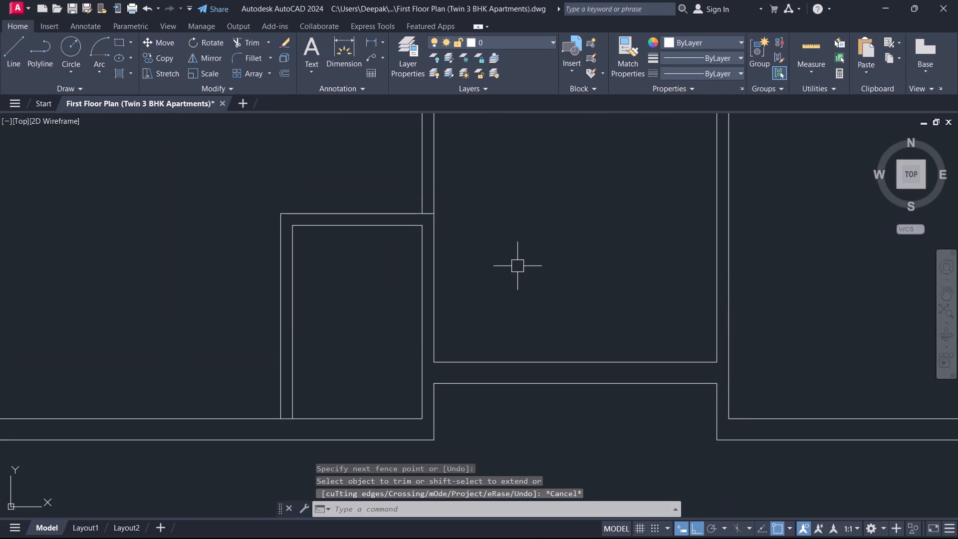
scroll(517, 266, down, 2)
middle_drag(517, 266, 522, 347)
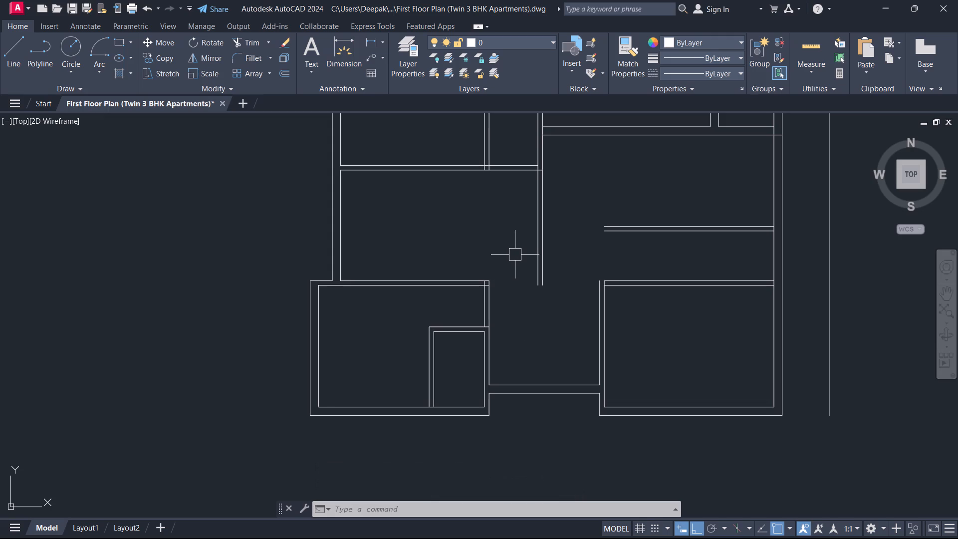
middle_drag(515, 255, 535, 351)
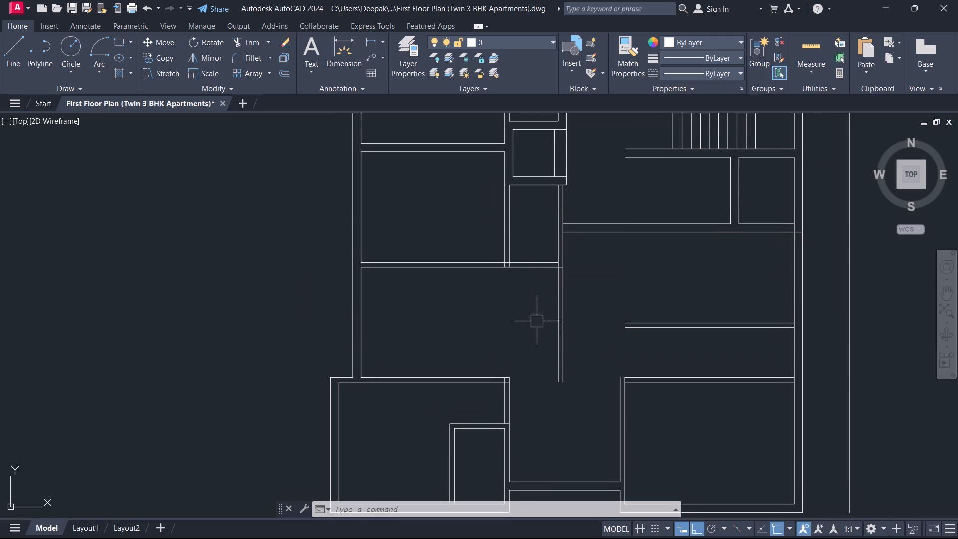
middle_drag(539, 322, 588, 298)
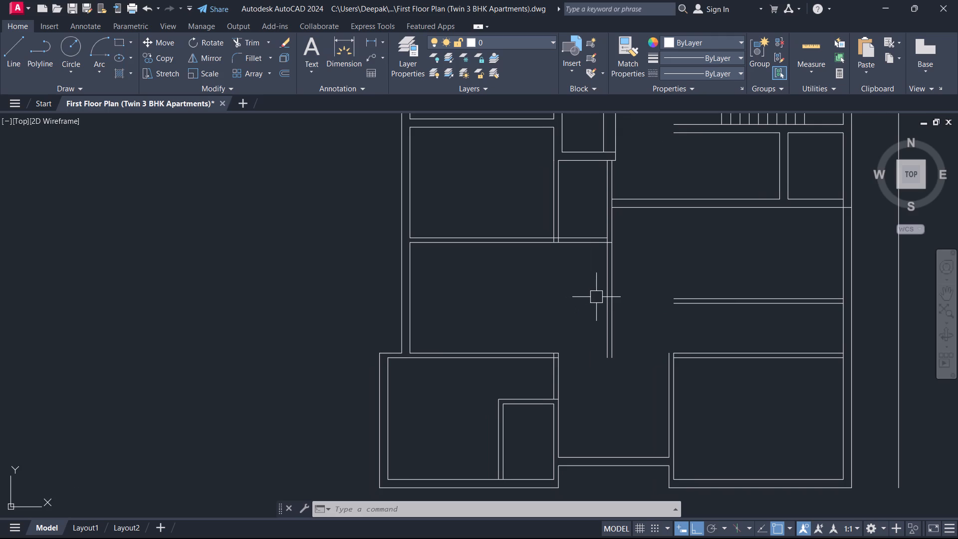
middle_drag(626, 277, 636, 342)
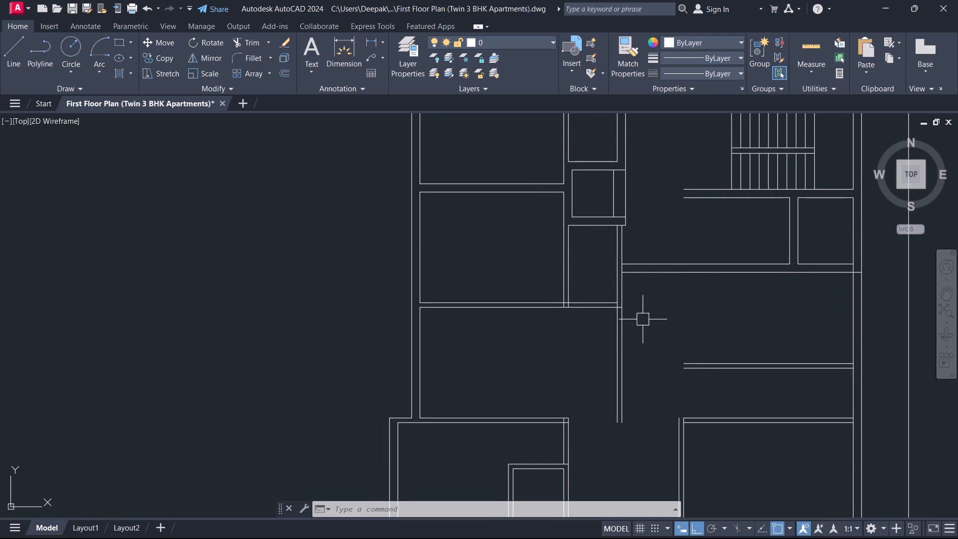
middle_drag(658, 396, 668, 328)
scroll(668, 328, up, 1)
key(e)
key(x)
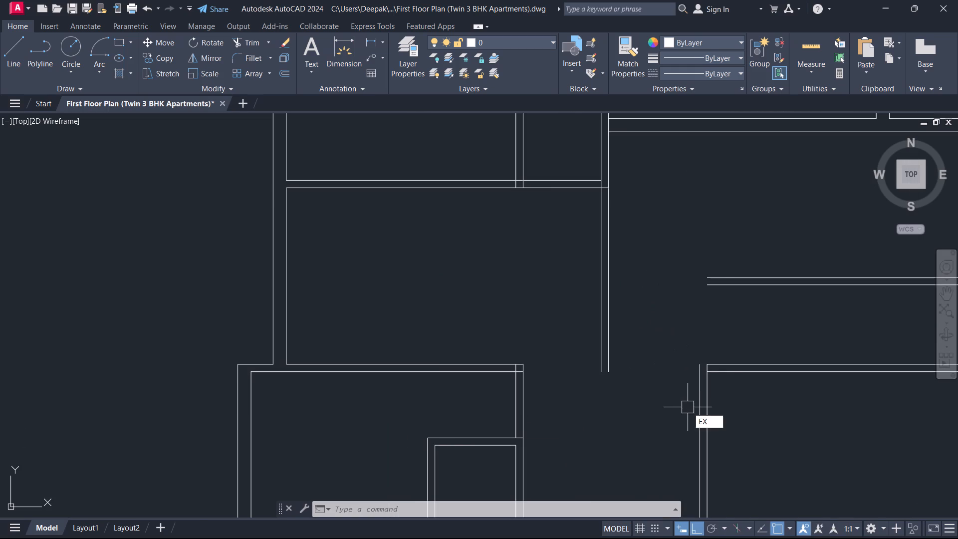
key(space)
drag(668, 435, 674, 436)
click(783, 443)
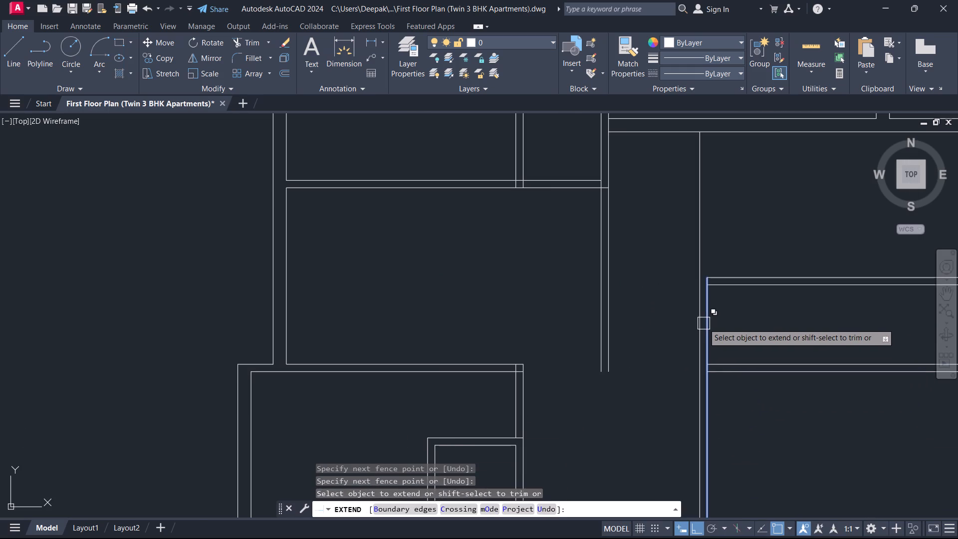
click(709, 313)
click(712, 301)
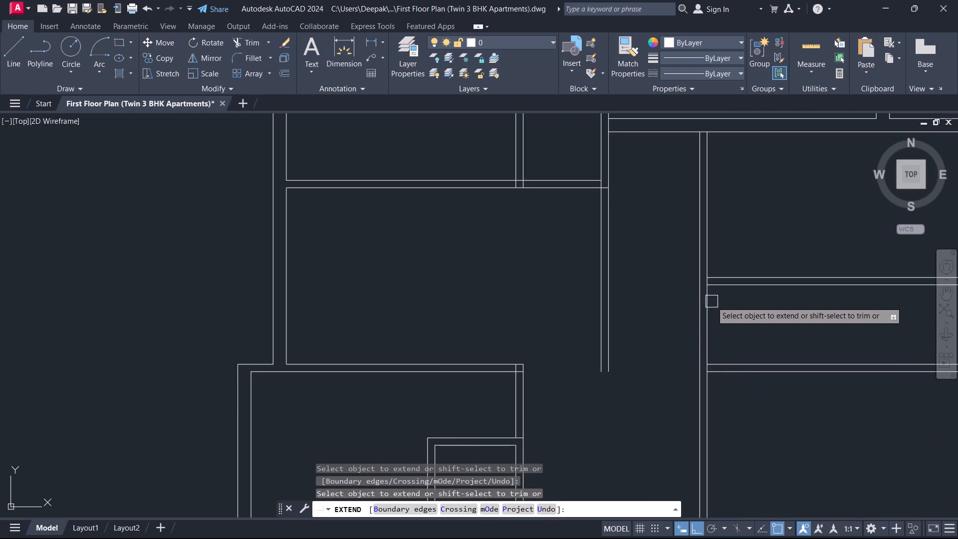
key(Escape)
Extend the west line of that same wall further north to the upper line of the horizontal wall.
middle_drag(688, 171, 703, 259)
key(space)
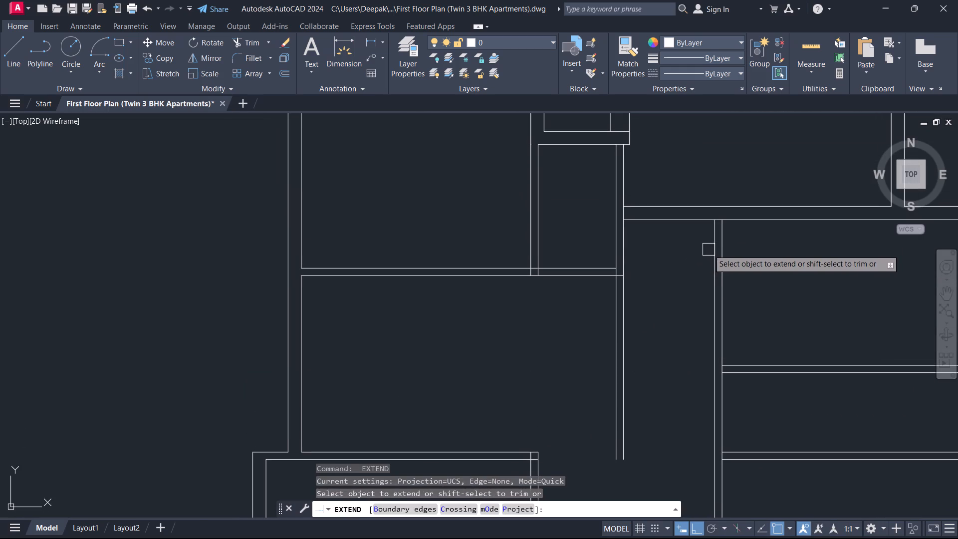
click(712, 251)
key(Escape)
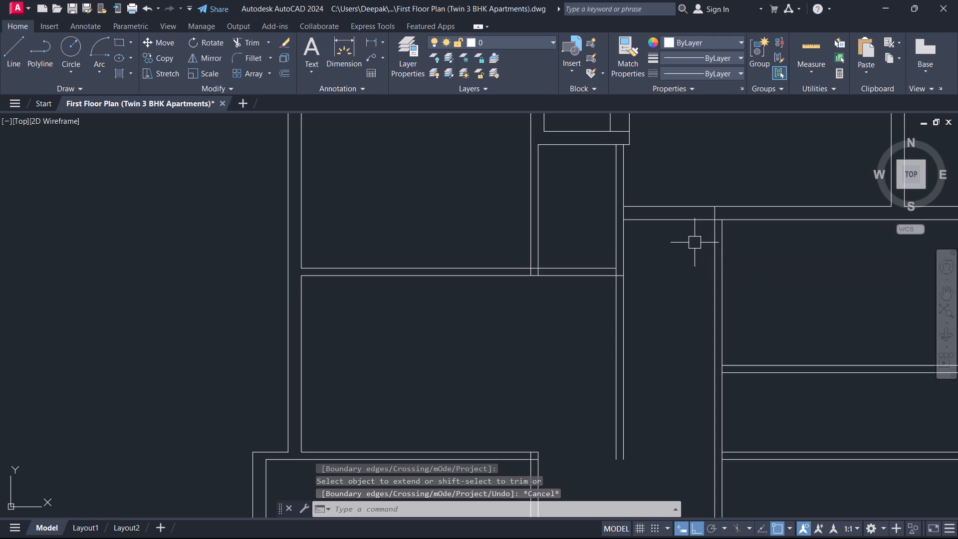
key(Escape)
Extend the outer east line of the small shaft below the toilet south to the horizontal wall's upper line.
scroll(710, 288, down, 3)
middle_drag(748, 302, 721, 290)
scroll(721, 290, up, 1)
scroll(639, 260, up, 1)
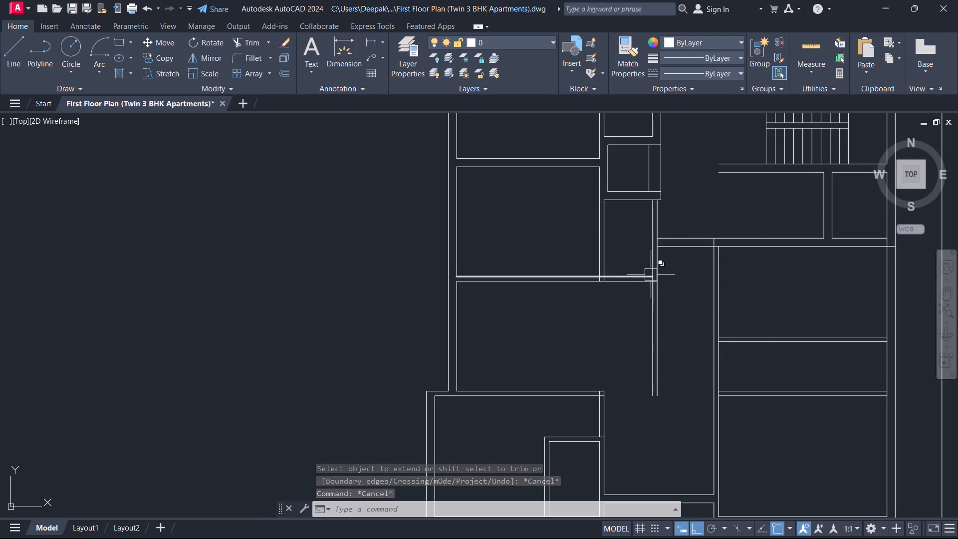
scroll(663, 269, up, 1)
middle_drag(662, 237, 654, 317)
text(EX)
key(space)
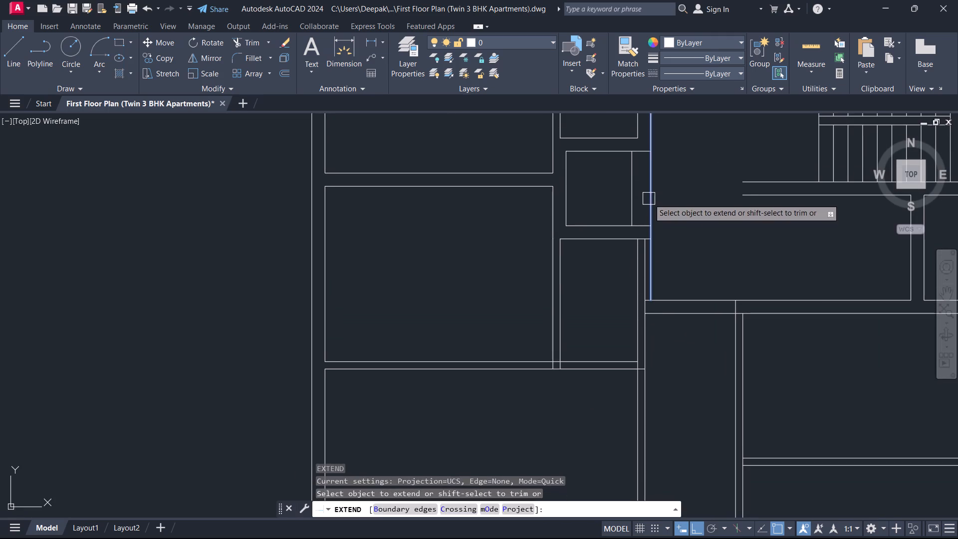
click(649, 198)
key(Escape)
Trim away the outer east line of the narrow room south of the shaft and the overhanging stub of its north line.
scroll(657, 283, up, 2)
middle_drag(623, 250, 629, 337)
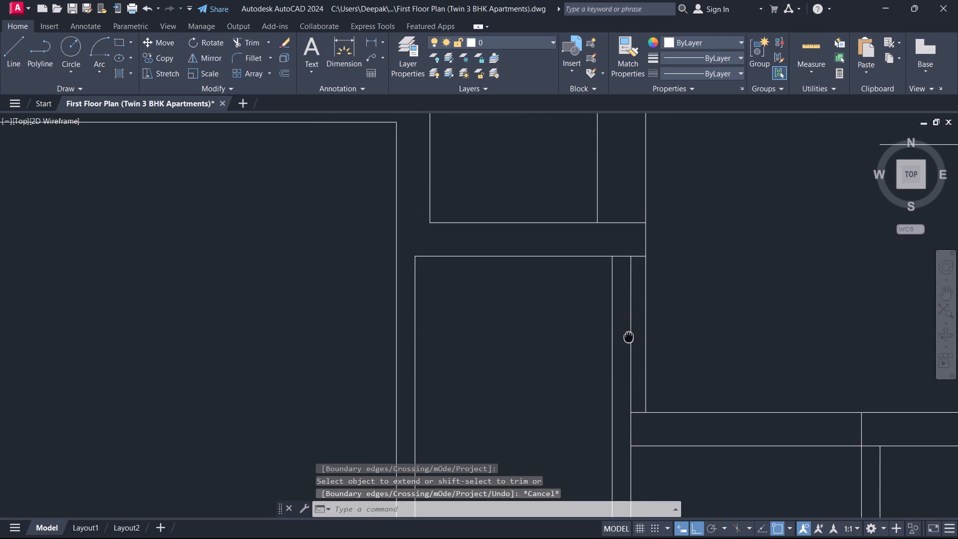
middle_drag(629, 337, 629, 337)
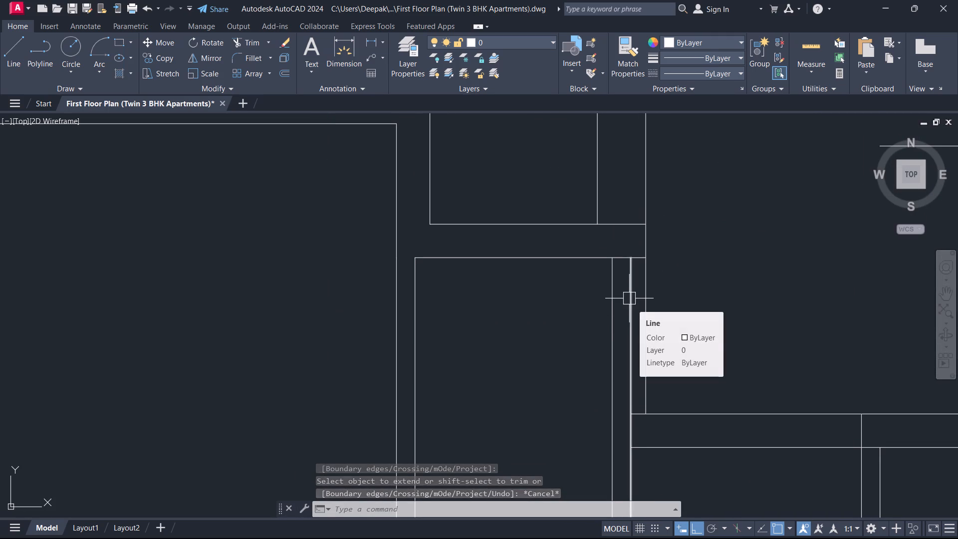
text(TR)
key(space)
scroll(629, 298, up, 2)
middle_drag(629, 298, 637, 342)
click(640, 327)
click(630, 249)
click(630, 205)
scroll(630, 205, up, 1)
scroll(630, 205, down, 2)
middle_drag(630, 205, 638, 301)
scroll(638, 300, down, 2)
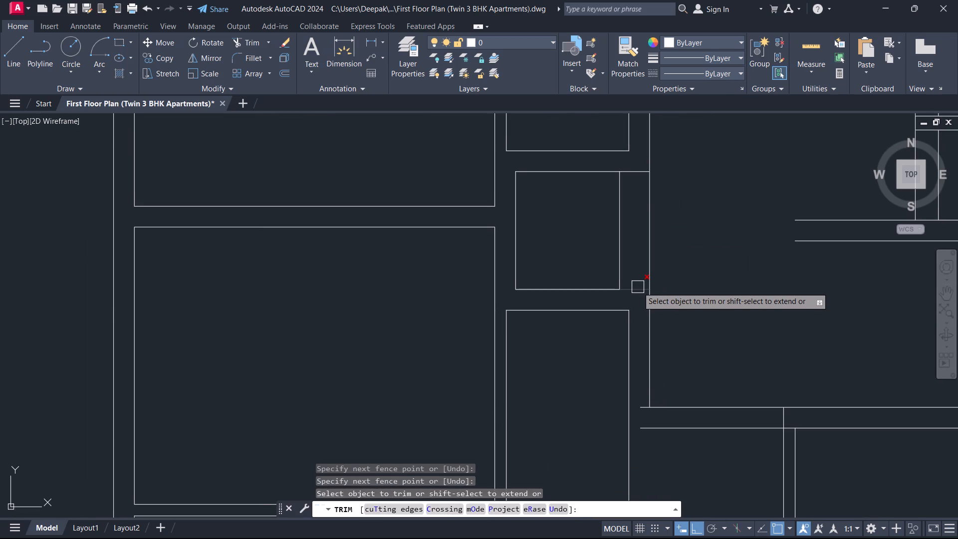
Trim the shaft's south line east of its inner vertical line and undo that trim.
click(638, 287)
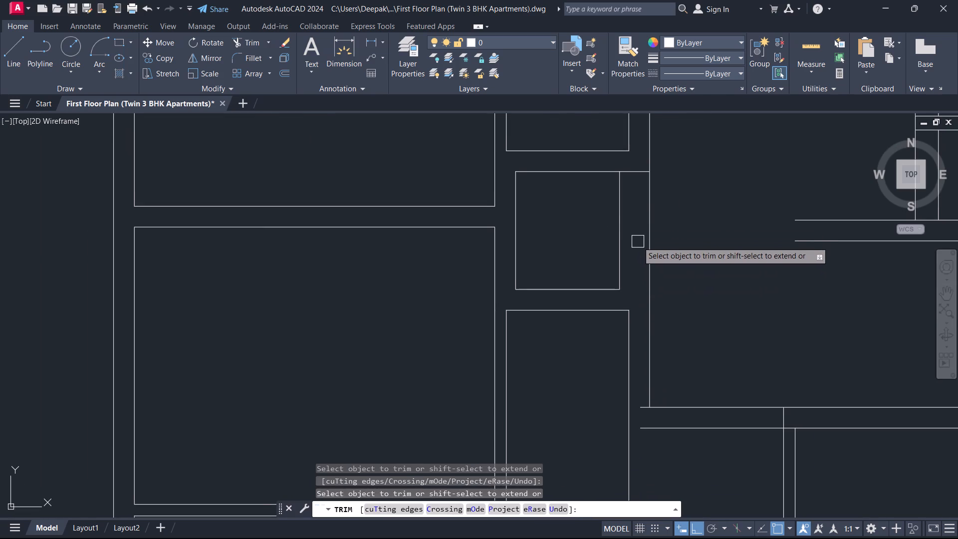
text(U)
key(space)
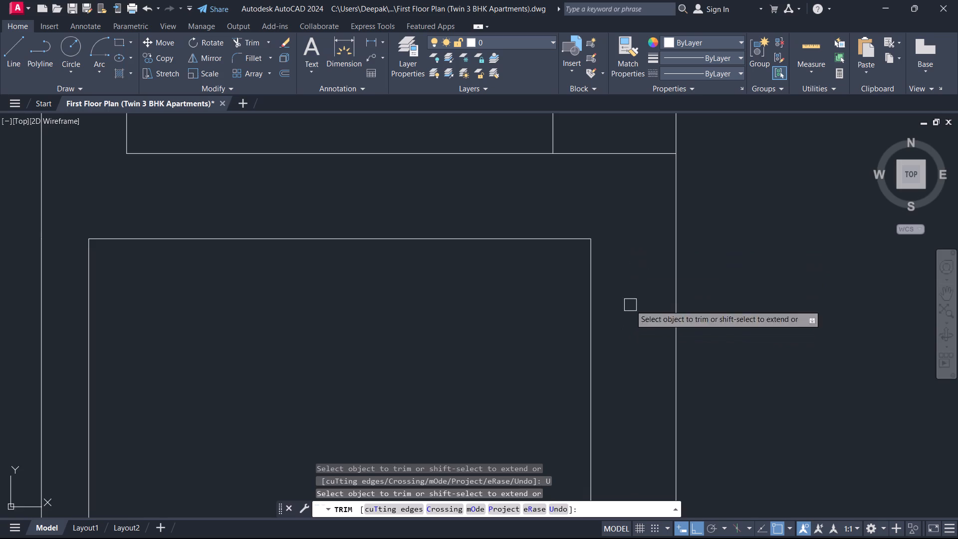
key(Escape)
Delete the short inner vertical line near the shaft's east side.
scroll(634, 269, down, 4)
scroll(597, 332, down, 2)
middle_drag(592, 344, 596, 310)
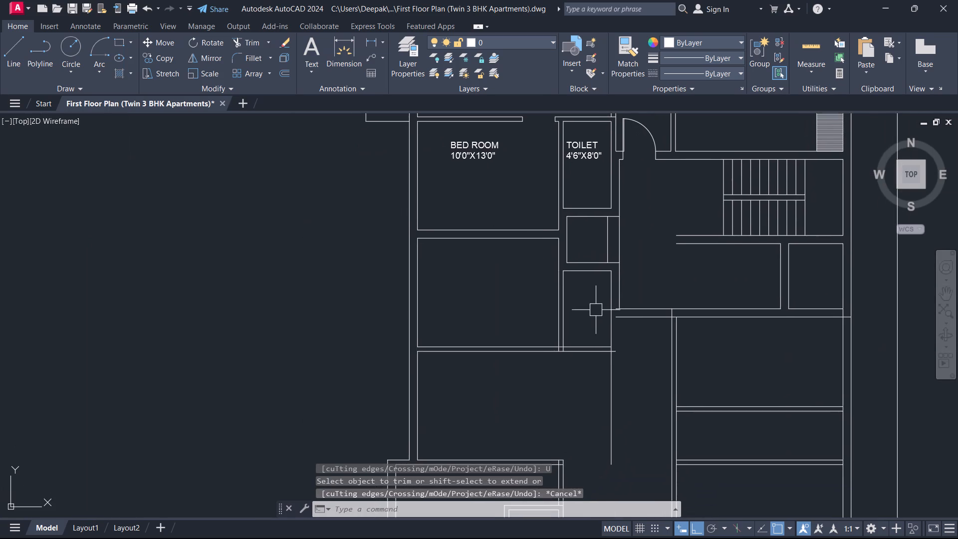
scroll(599, 290, up, 1)
middle_drag(601, 255, 586, 361)
scroll(601, 255, up, 1)
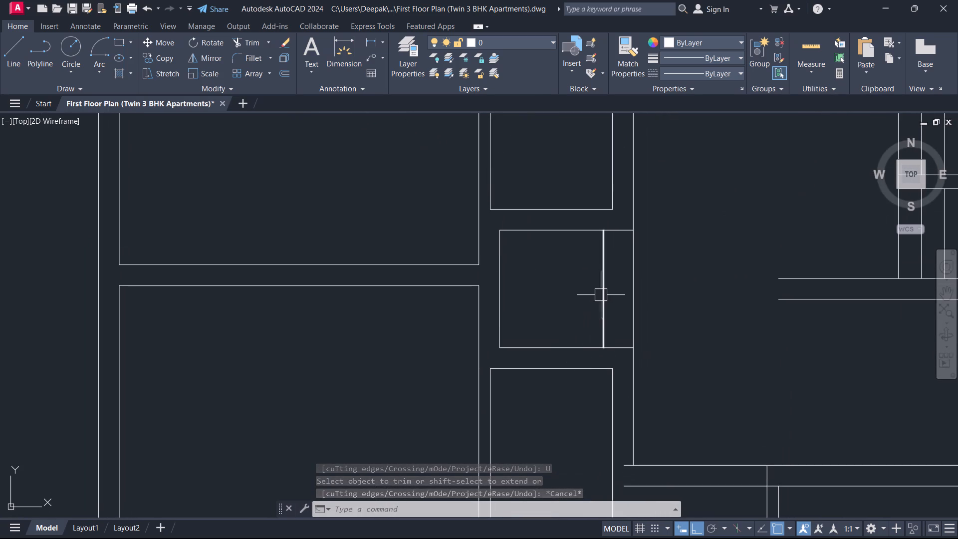
key(Escape)
click(604, 296)
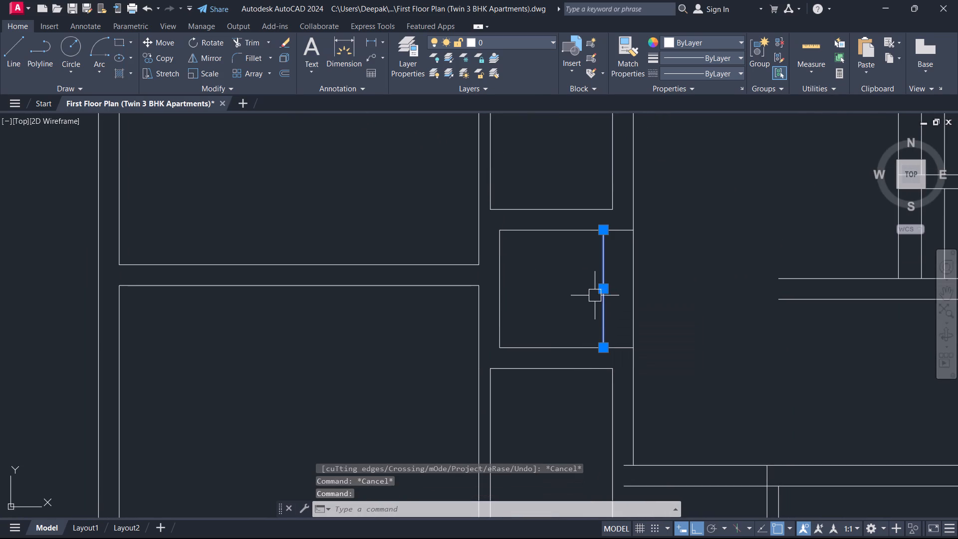
key(Delete)
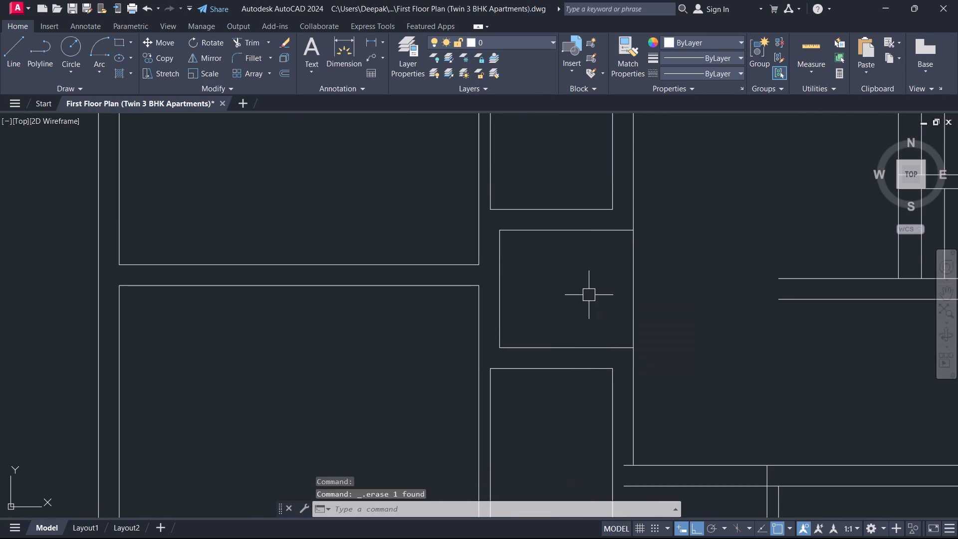
Offset the shaft's outer east wall line 9" to the west.
text(O)
key(space)
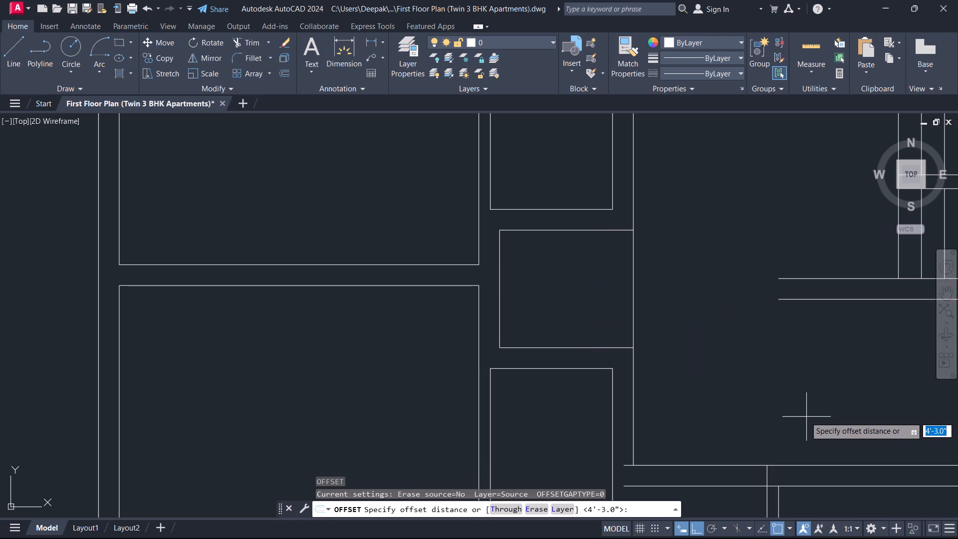
key(9)
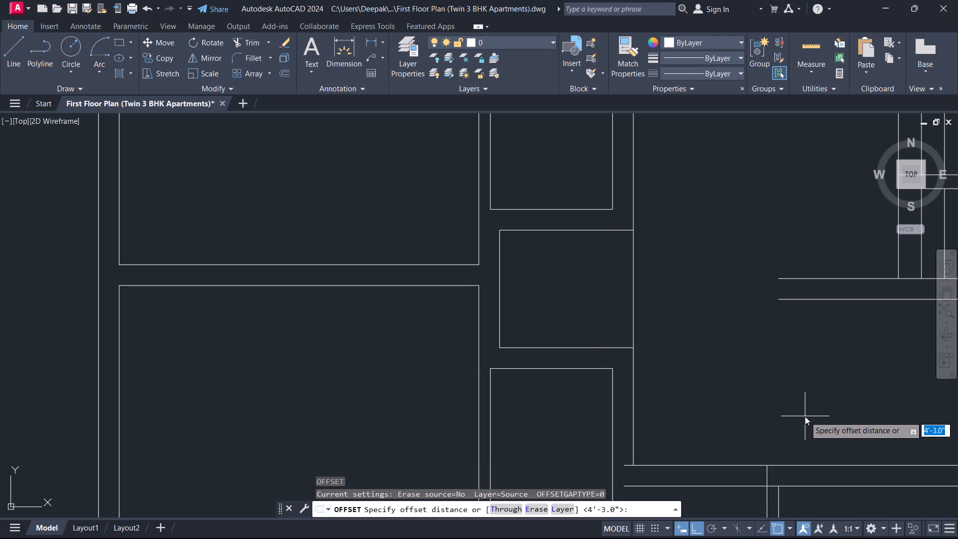
key(Return)
click(634, 329)
click(619, 326)
key(Escape)
scroll(624, 345, up, 3)
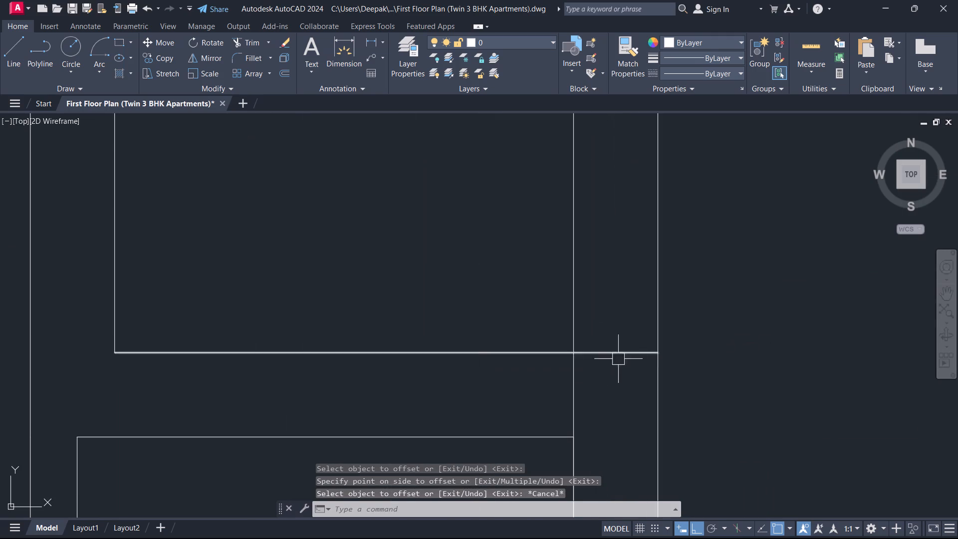
Trim the offset line where it crosses the walls directly south and north of the shaft.
text(TR)
key(space)
click(598, 375)
click(500, 388)
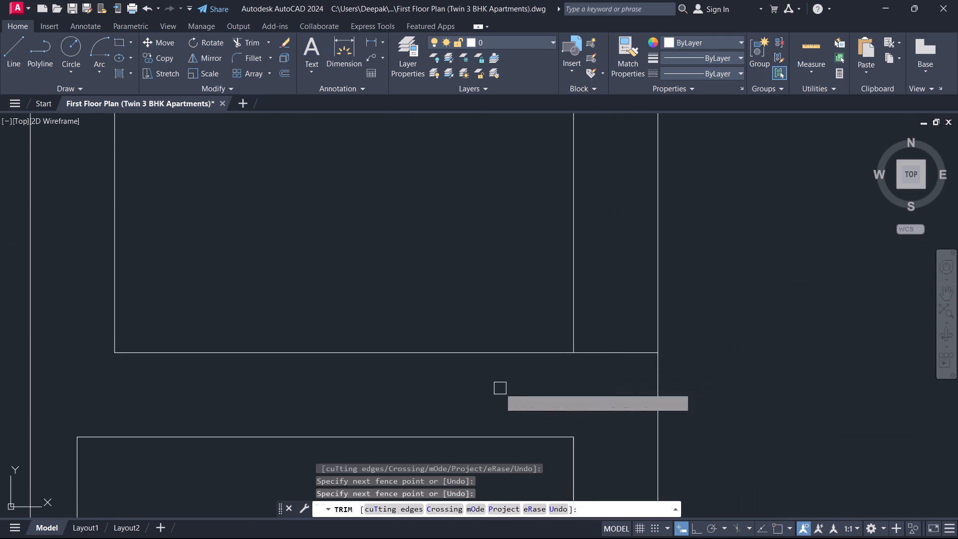
scroll(504, 296, down, 2)
middle_drag(504, 296, 543, 478)
scroll(534, 299, up, 1)
drag(560, 300, 574, 300)
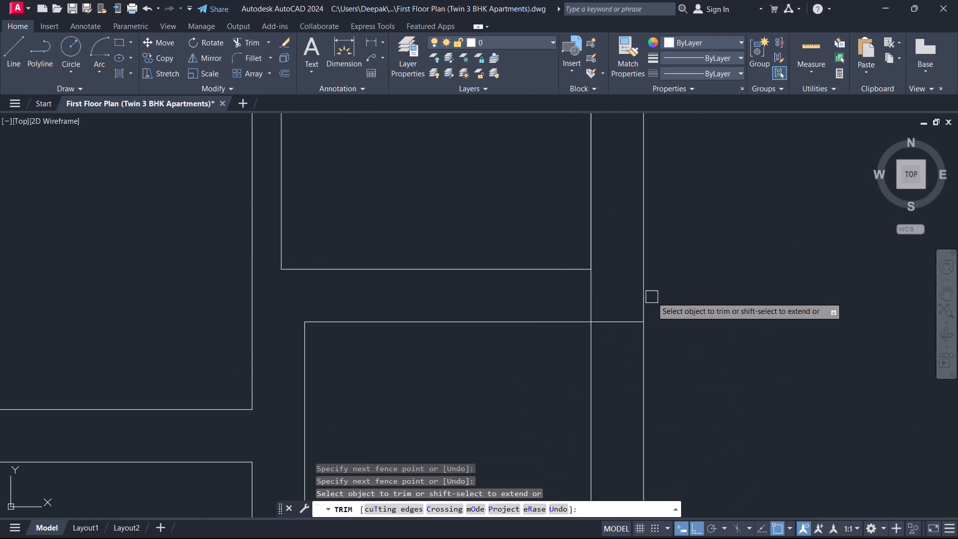
click(652, 297)
key(Escape)
key(space)
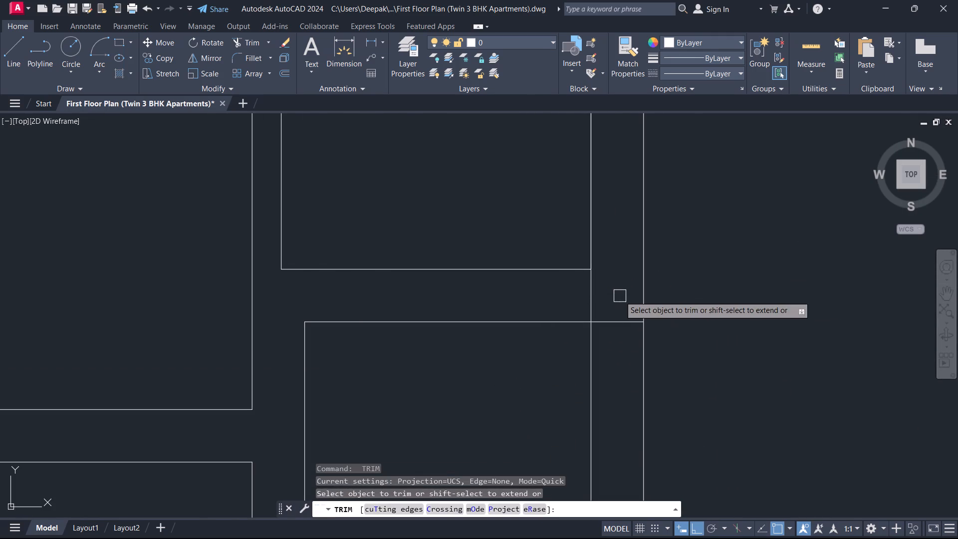
click(620, 296)
click(543, 296)
key(Escape)
Delete the two leftover pieces of the offset line overlapping the east sides of the toilet and the narrow room south of the shaft.
scroll(551, 291, up, 1)
scroll(551, 291, down, 4)
click(560, 264)
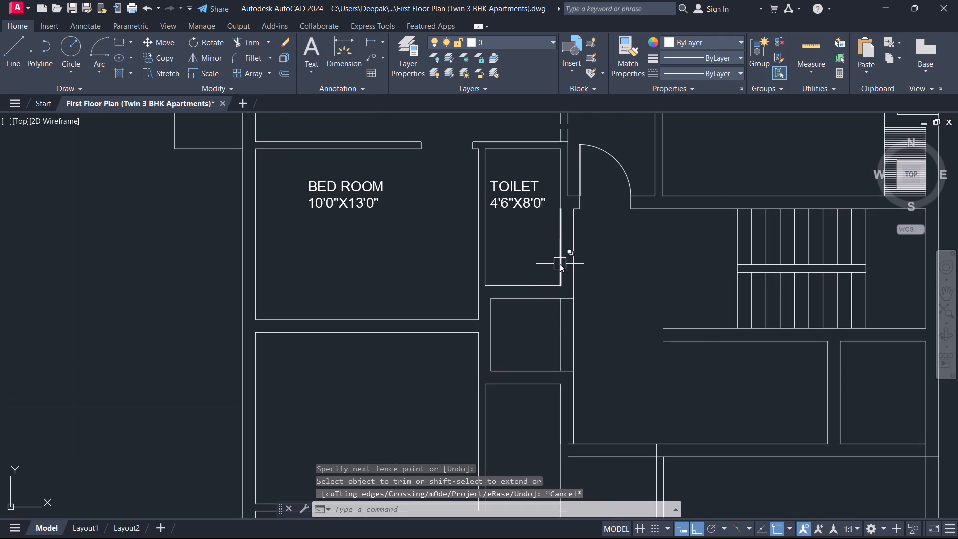
click(610, 311)
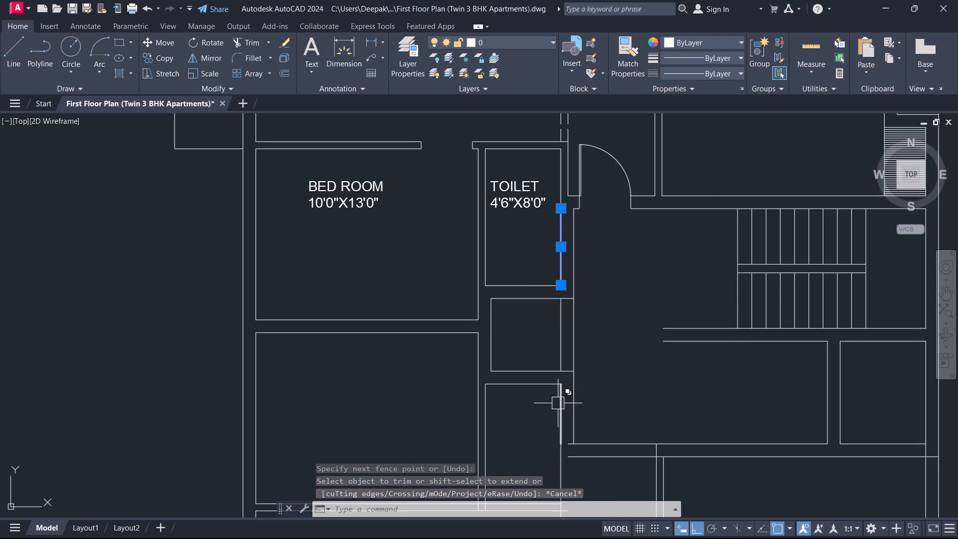
click(558, 403)
click(609, 450)
click(622, 446)
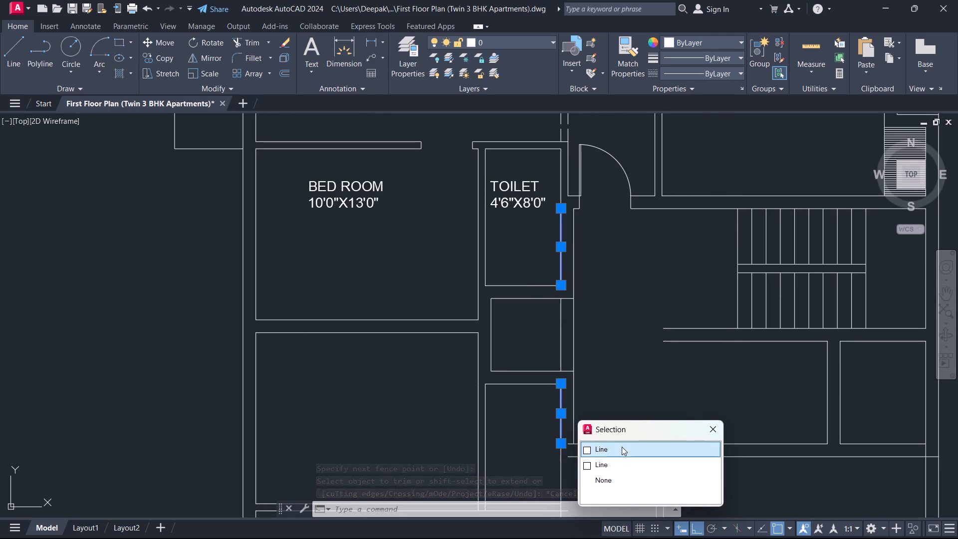
click(617, 451)
key(Delete)
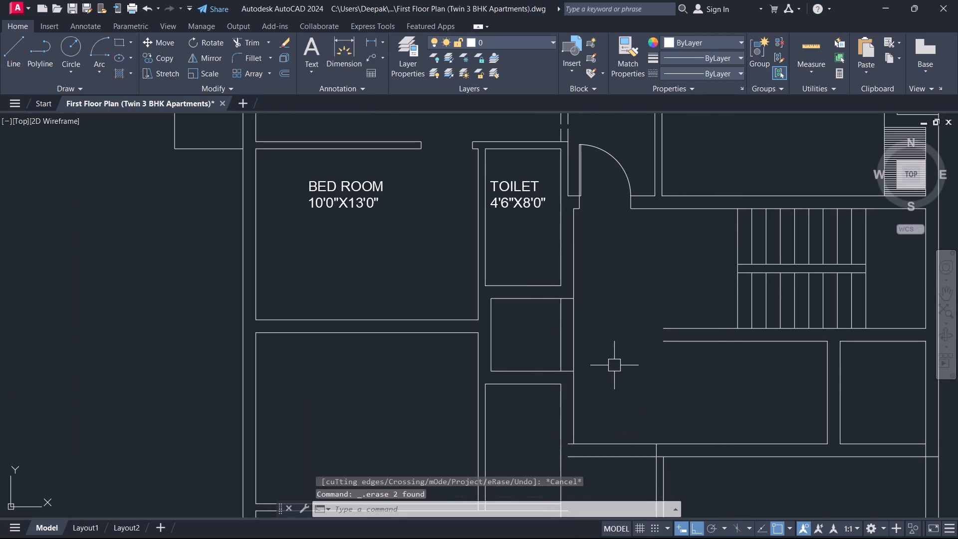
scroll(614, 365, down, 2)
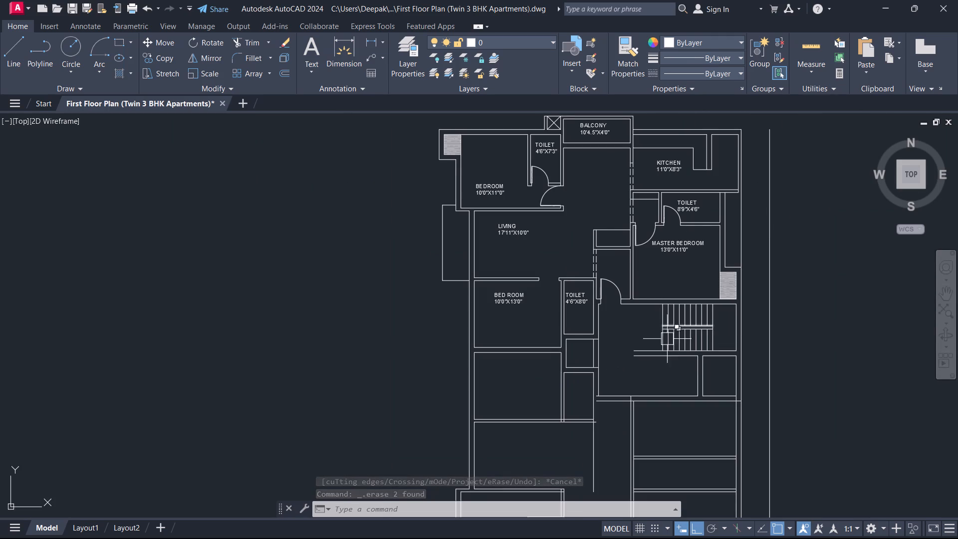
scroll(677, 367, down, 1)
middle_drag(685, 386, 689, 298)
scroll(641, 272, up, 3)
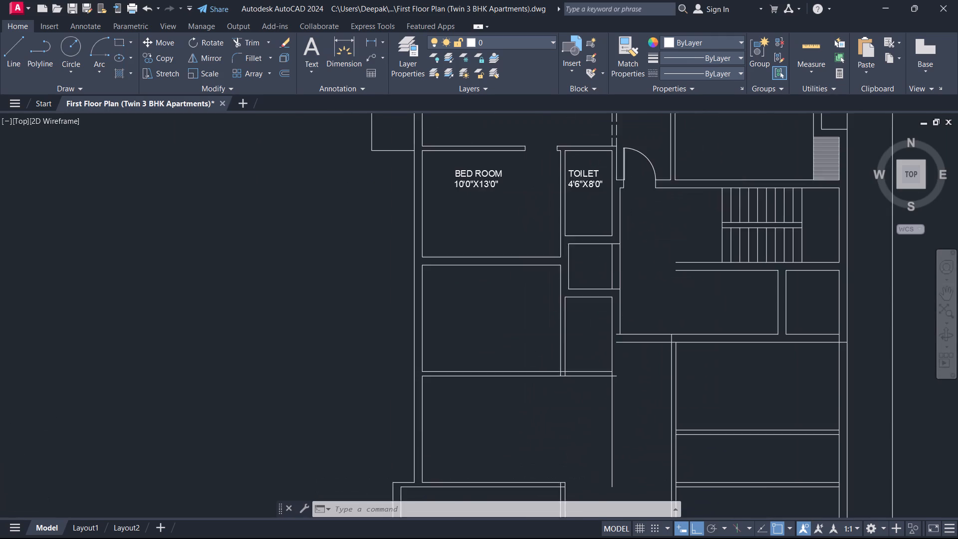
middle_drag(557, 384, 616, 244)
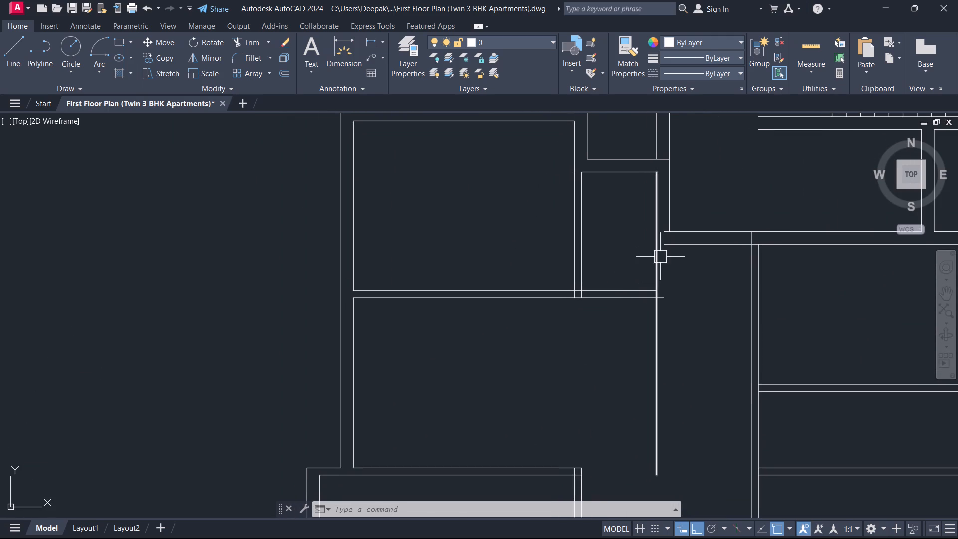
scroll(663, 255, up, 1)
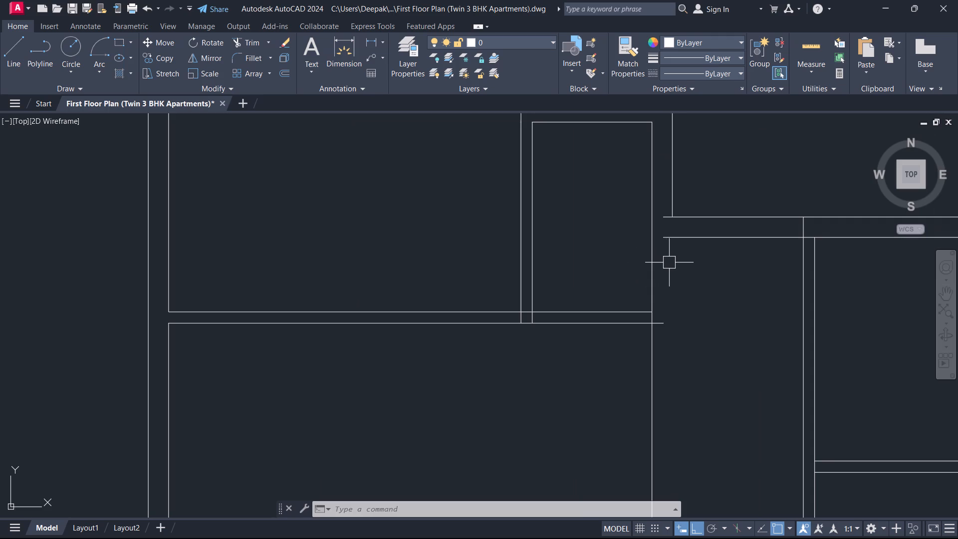
Offset the east wall line of the narrow room south of the shaft 5" to the east.
scroll(680, 248, up, 1)
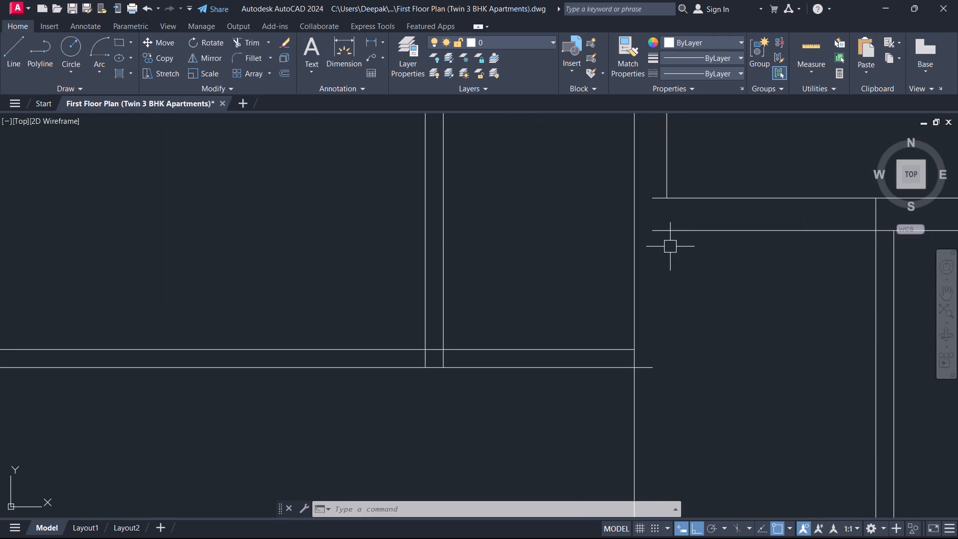
scroll(664, 250, up, 1)
text(O 5)
key(Return)
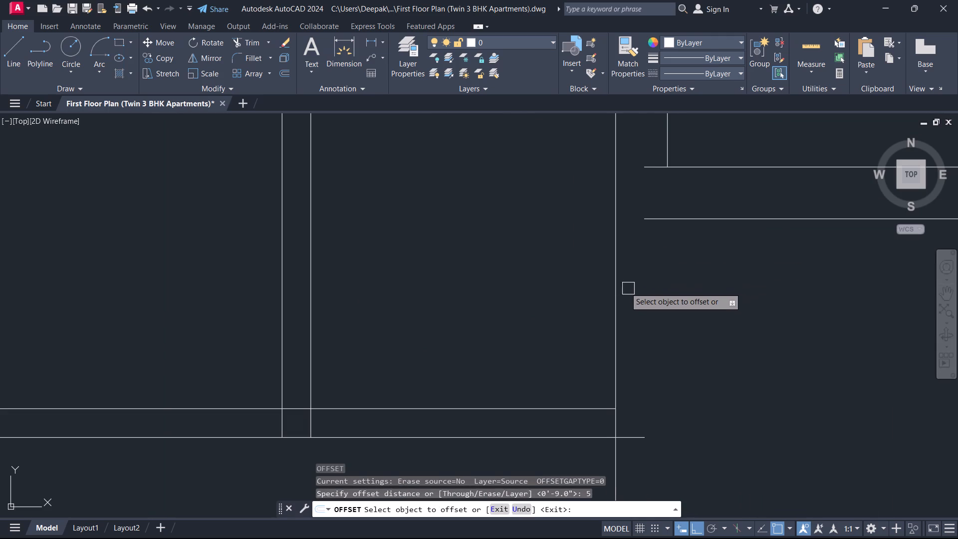
click(619, 284)
click(647, 278)
key(Escape)
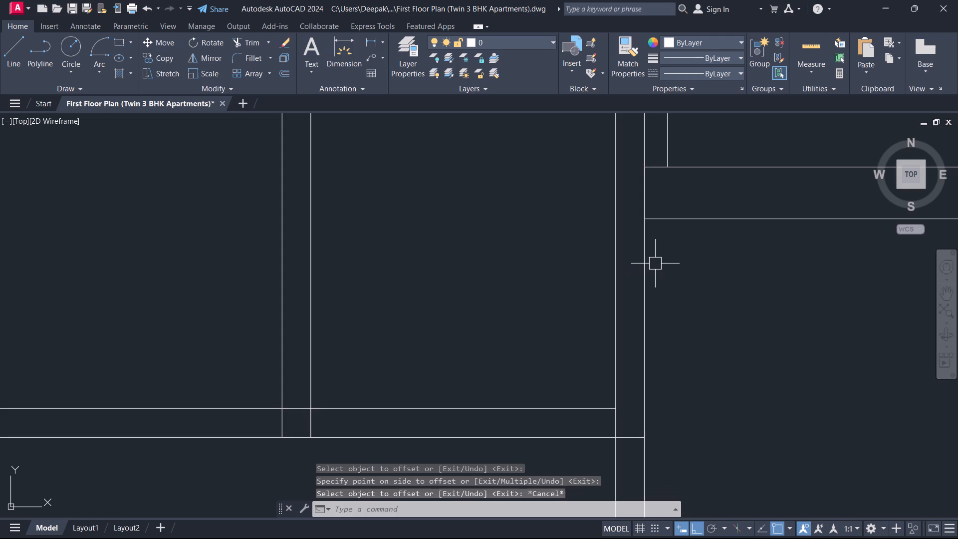
Trim the narrow room's east wall line where it crosses the horizontal wall at the room's southeast corner.
text(TR)
key(space)
scroll(634, 354, up, 1)
scroll(604, 447, up, 1)
click(605, 467)
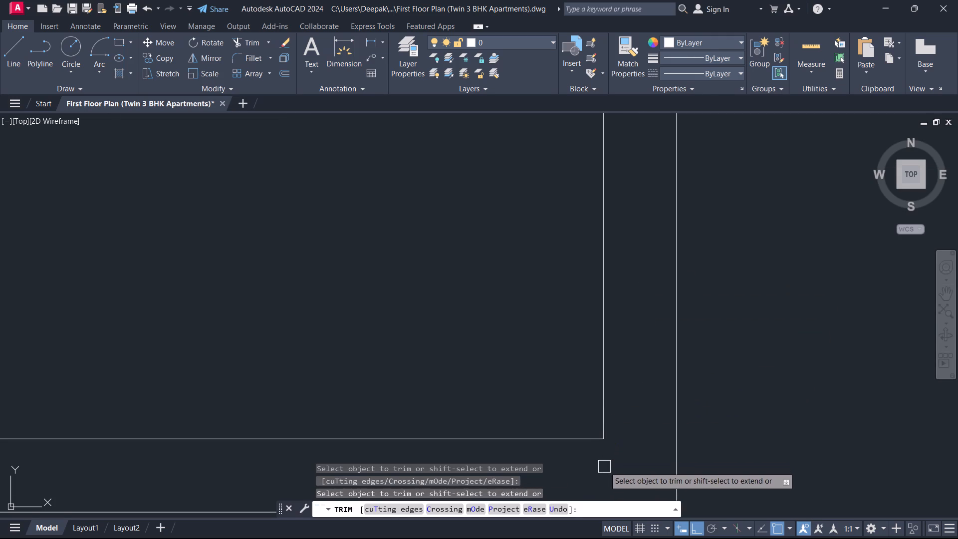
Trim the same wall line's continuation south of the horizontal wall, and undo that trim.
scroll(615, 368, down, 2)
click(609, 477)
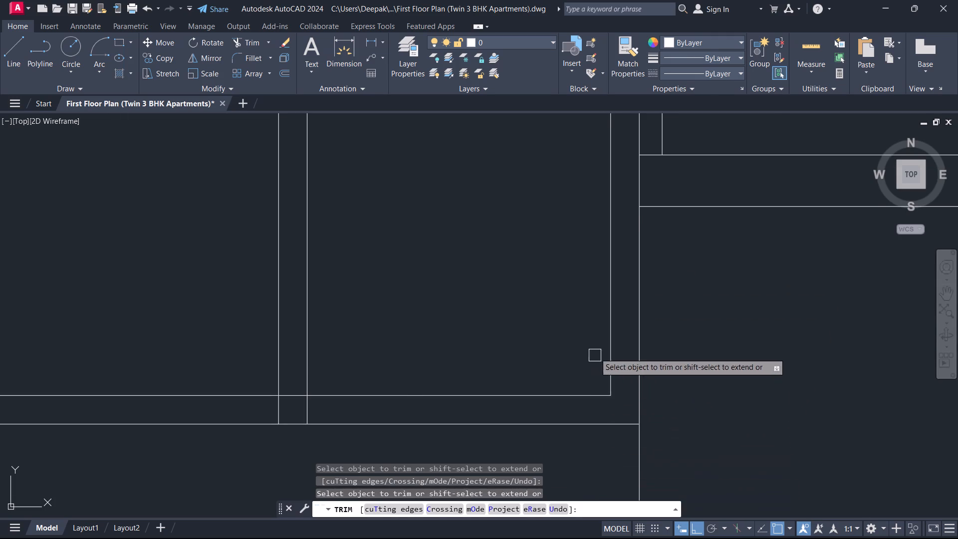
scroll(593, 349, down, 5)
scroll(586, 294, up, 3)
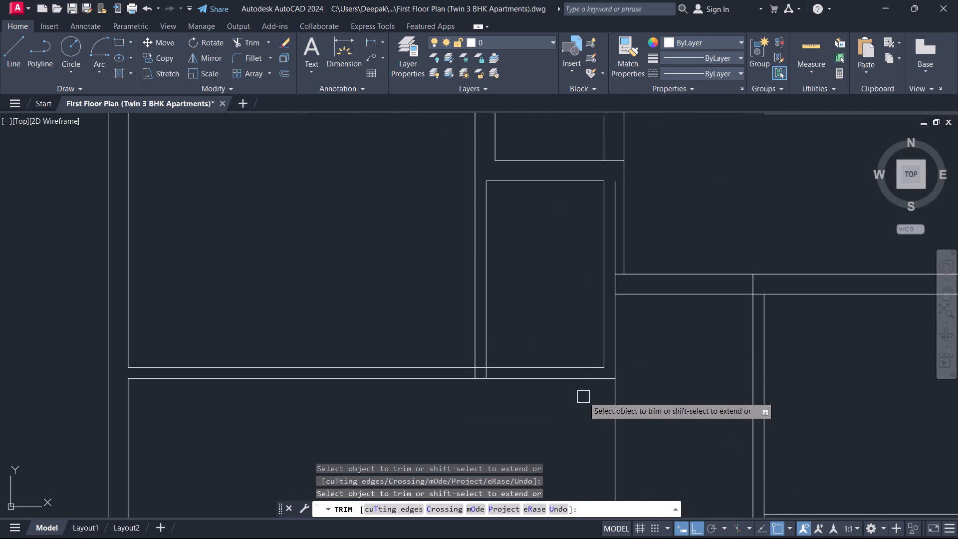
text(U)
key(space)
Trim the offset line north of the passage's north wall and clear the overlapping line ends where the two walls meet.
scroll(592, 312, down, 4)
scroll(576, 268, up, 1)
middle_drag(576, 268, 555, 380)
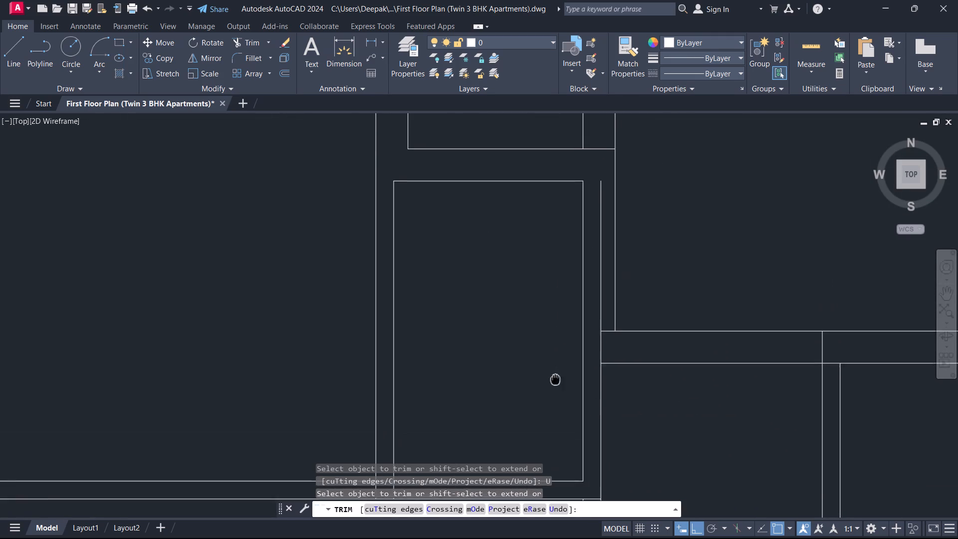
middle_drag(555, 380, 555, 381)
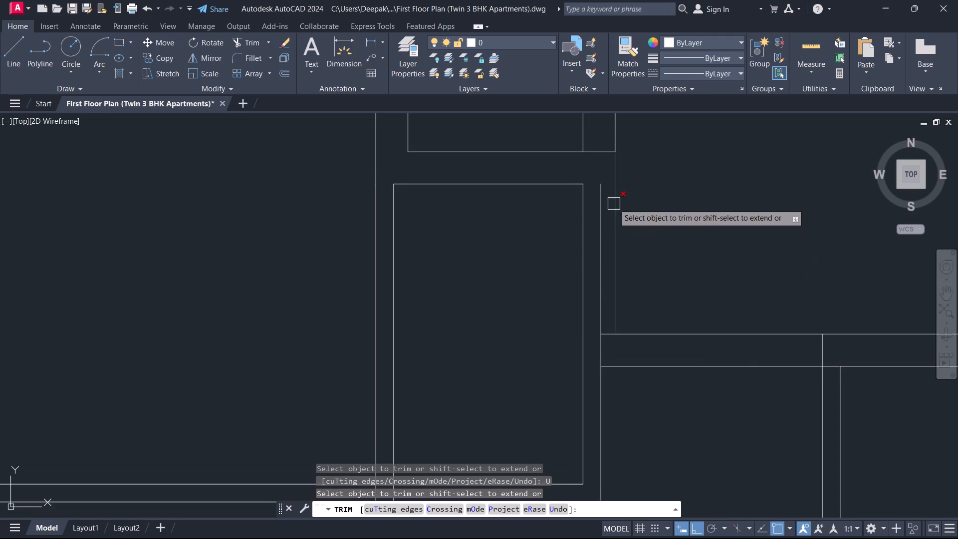
click(603, 239)
scroll(590, 359, up, 3)
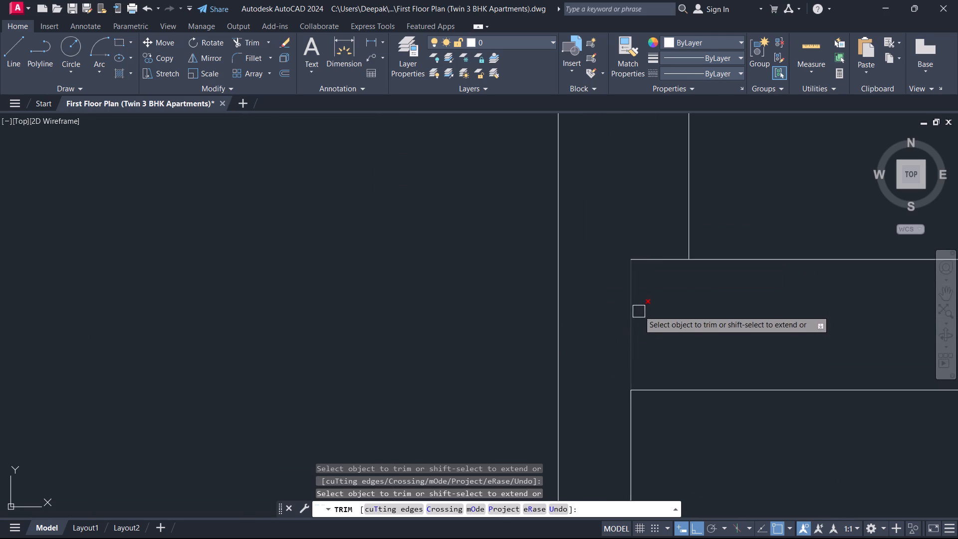
drag(664, 278, 619, 321)
key(Escape)
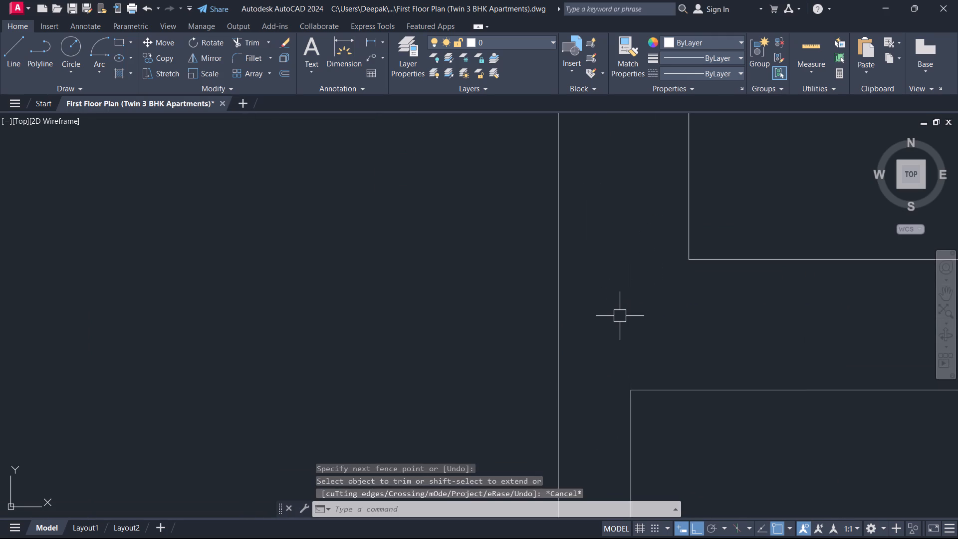
Examine the cleaned wall corner and the passage walls running south through the second apartment.
scroll(621, 316, down, 2)
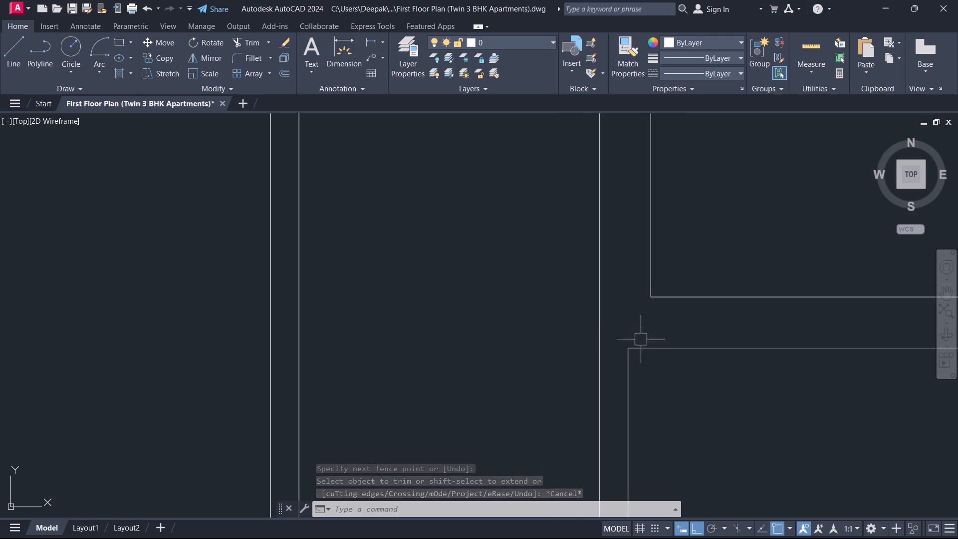
middle_drag(643, 344, 640, 220)
middle_drag(659, 359, 655, 325)
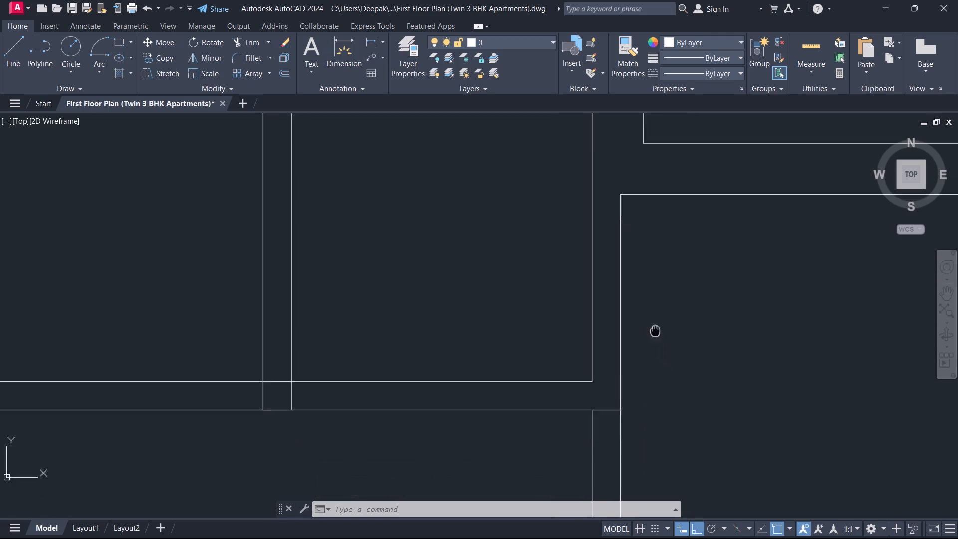
middle_drag(655, 325, 648, 268)
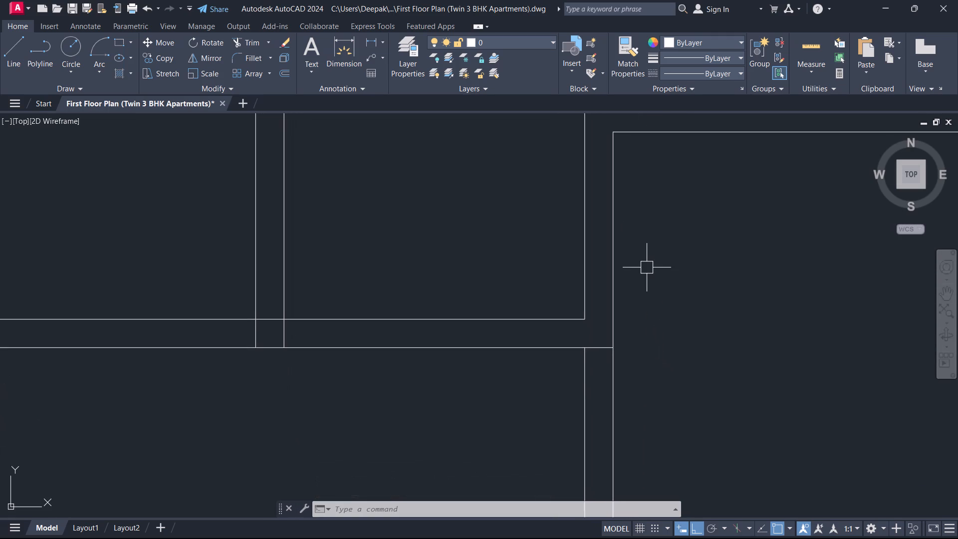
scroll(647, 268, down, 1)
middle_drag(657, 278, 688, 226)
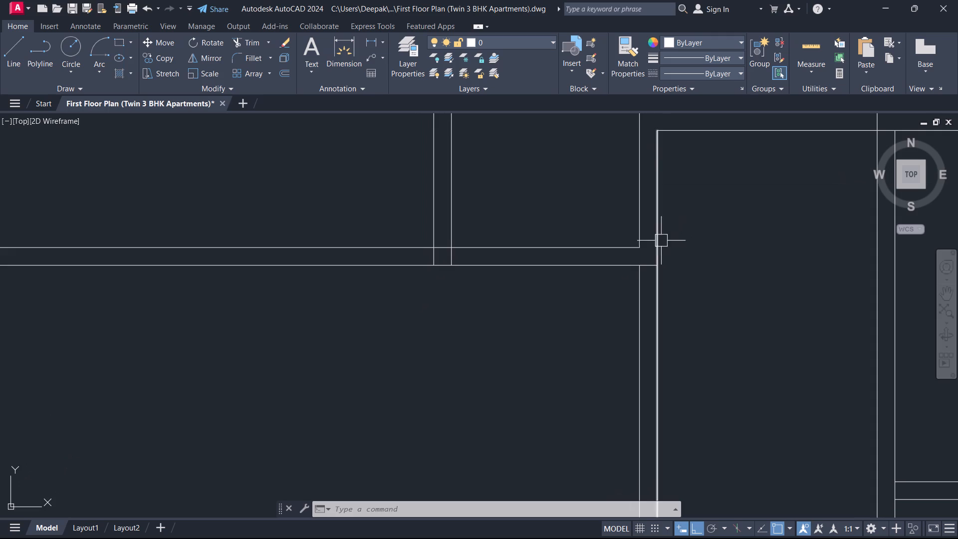
middle_drag(647, 260, 654, 251)
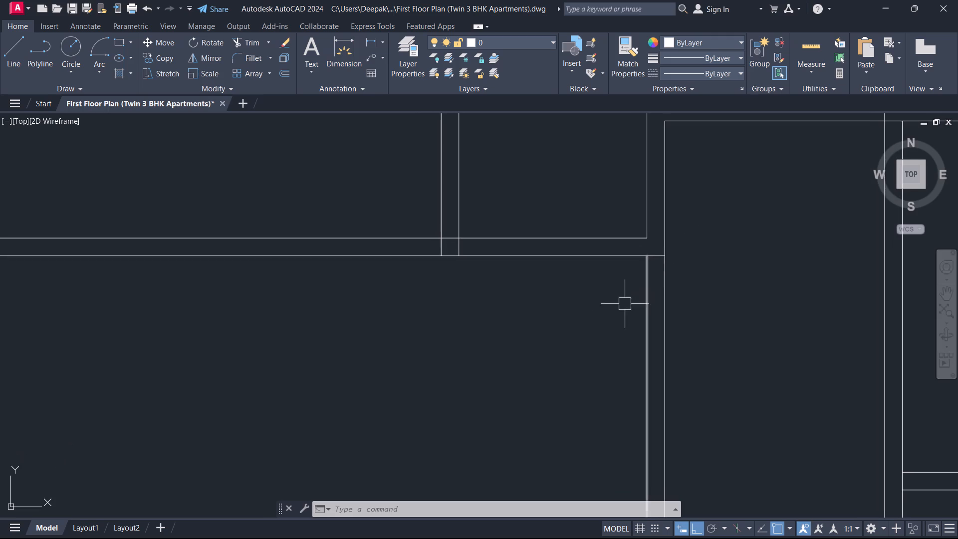
middle_drag(622, 285, 550, 298)
scroll(551, 298, down, 2)
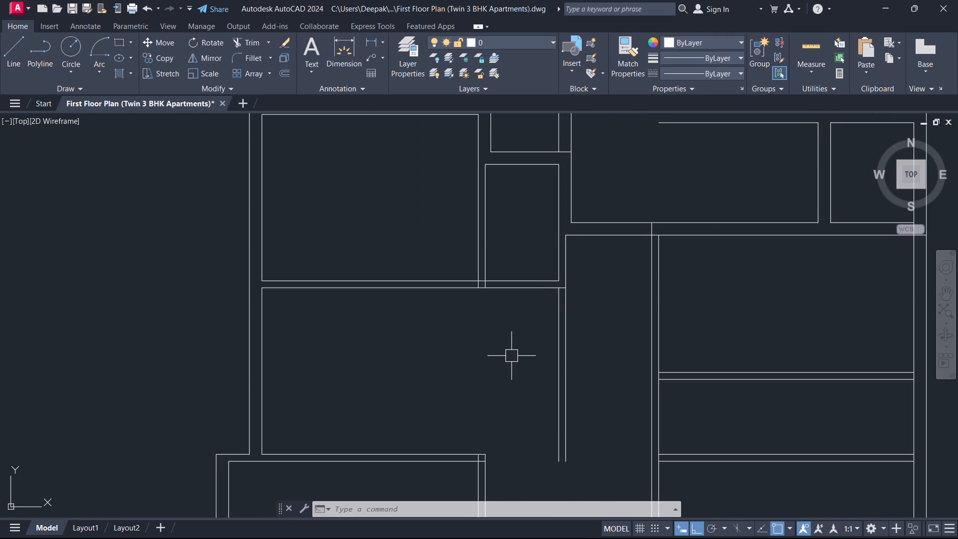
scroll(511, 357, down, 1)
middle_drag(511, 357, 554, 279)
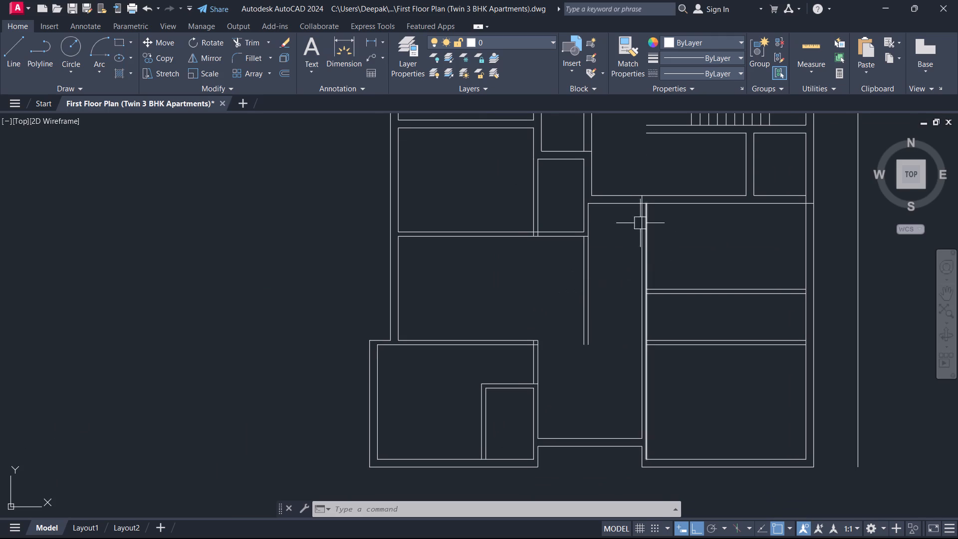
Trim the passage's north wall line between the two lines of the vertical wall on its east side.
scroll(630, 223, up, 2)
scroll(664, 169, up, 2)
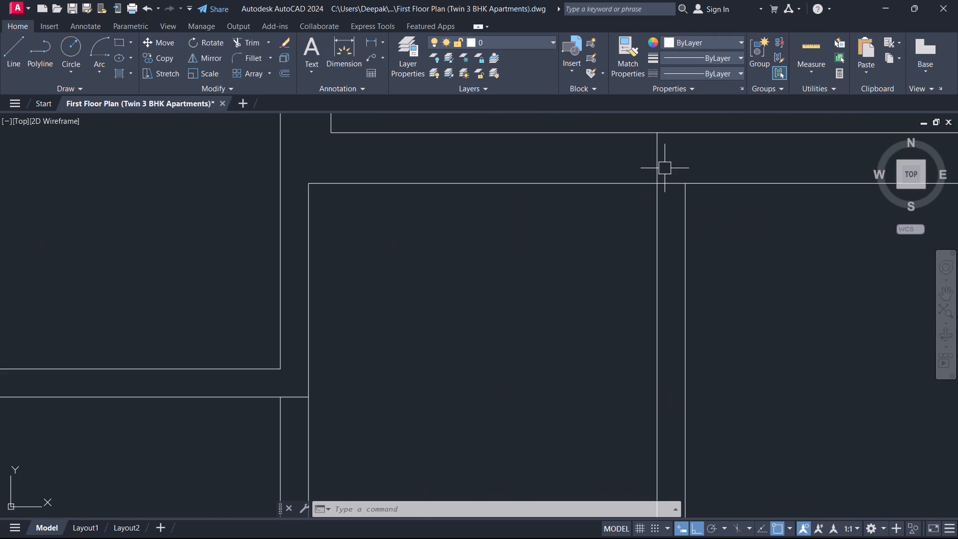
text(TR)
key(space)
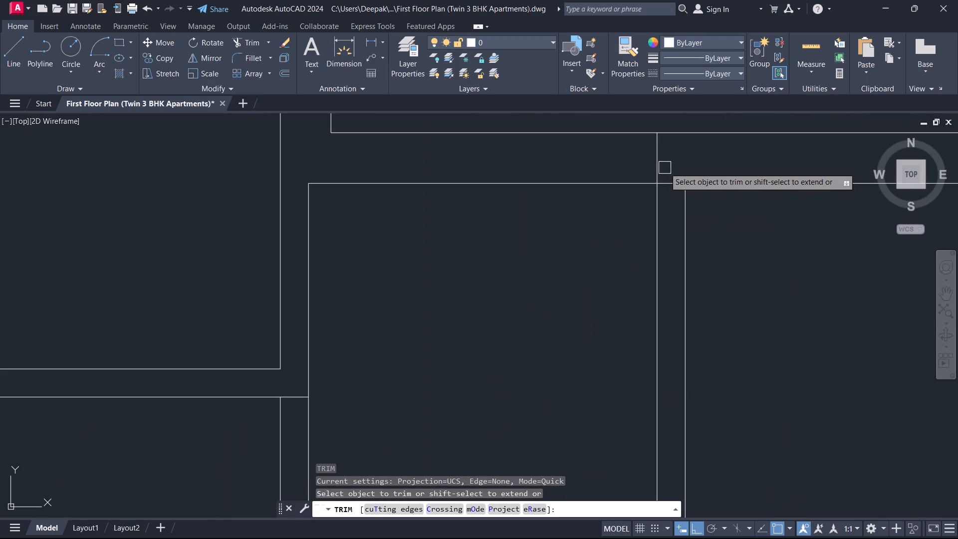
drag(665, 167, 669, 209)
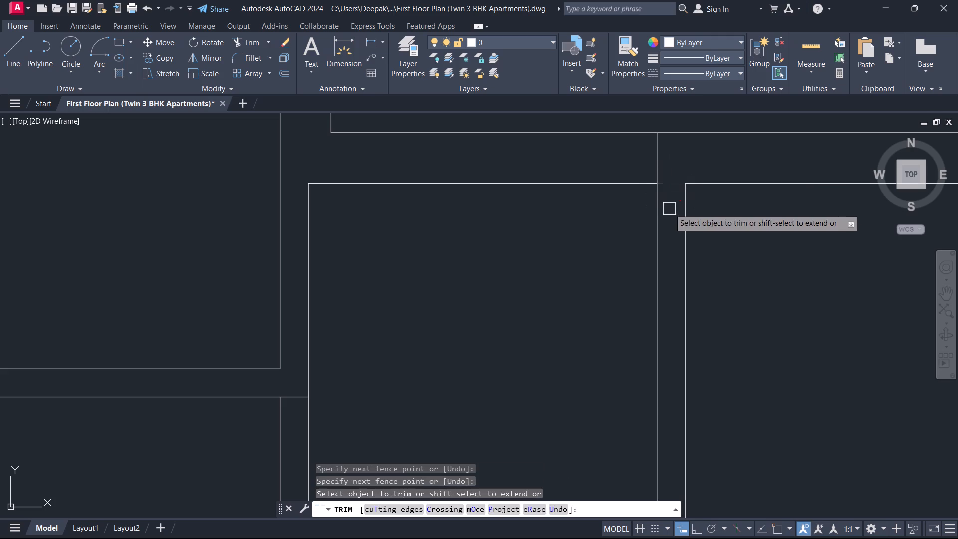
key(Escape)
Copy the line closing the passage's north end 7'8" to the south.
drag(564, 211, 559, 196)
click(543, 168)
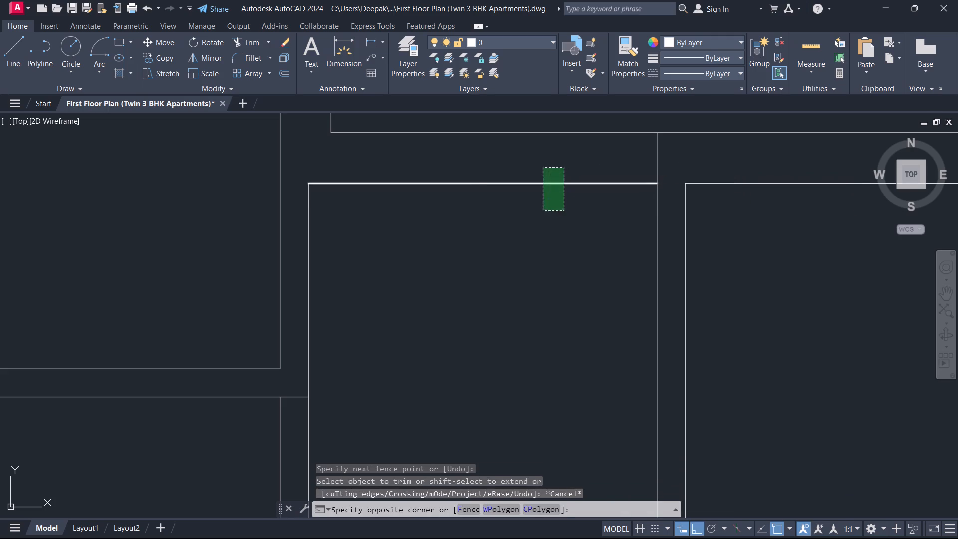
scroll(526, 197, down, 2)
middle_drag(522, 226, 549, 172)
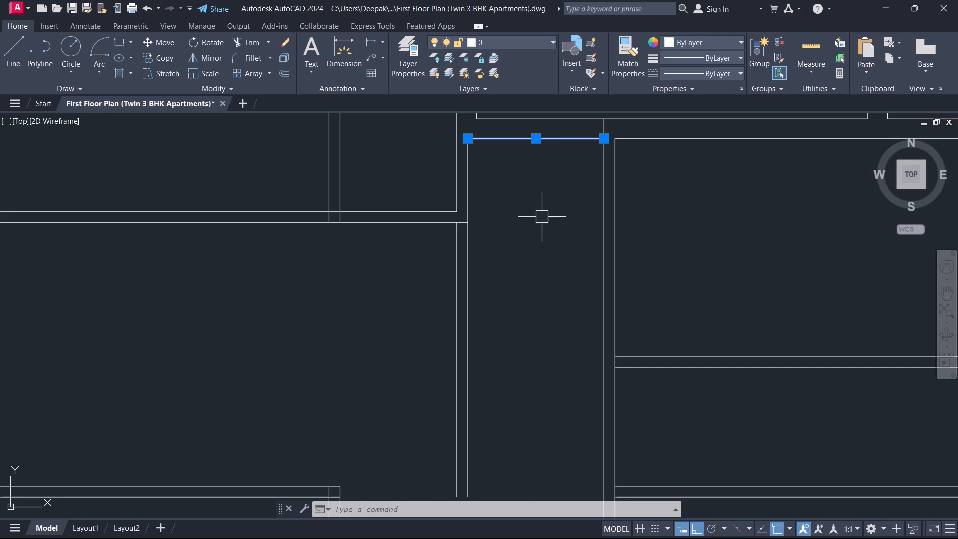
middle_drag(543, 225, 584, 197)
scroll(584, 197, down, 1)
text(CO)
key(space)
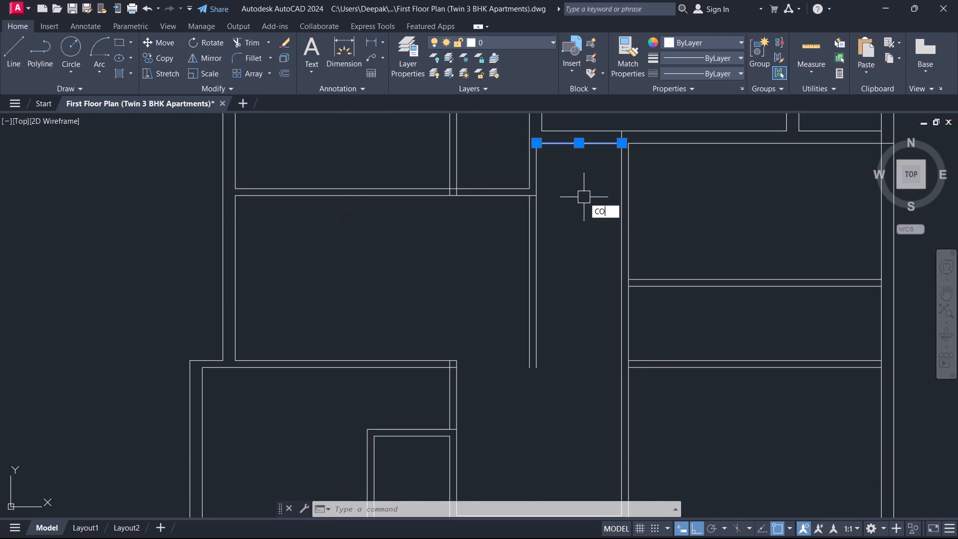
click(584, 197)
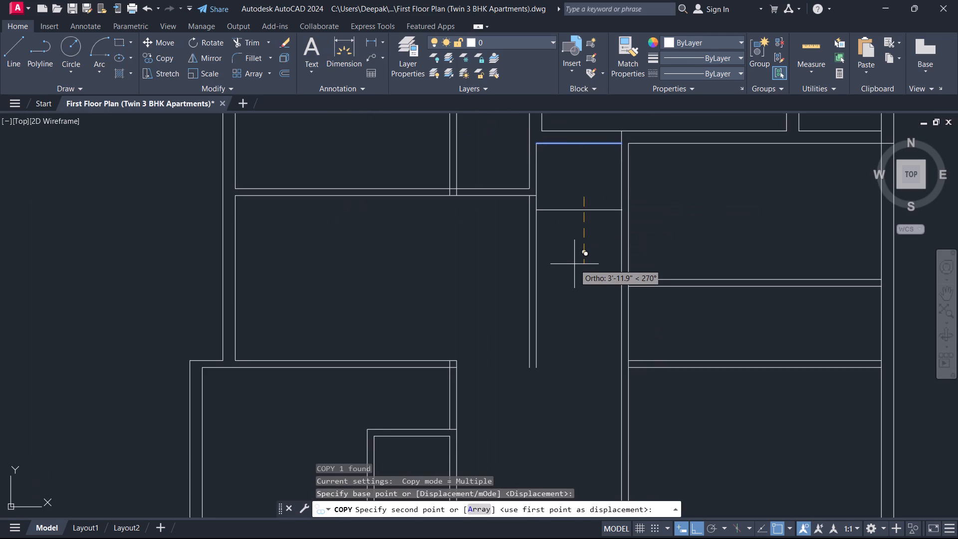
text(7')
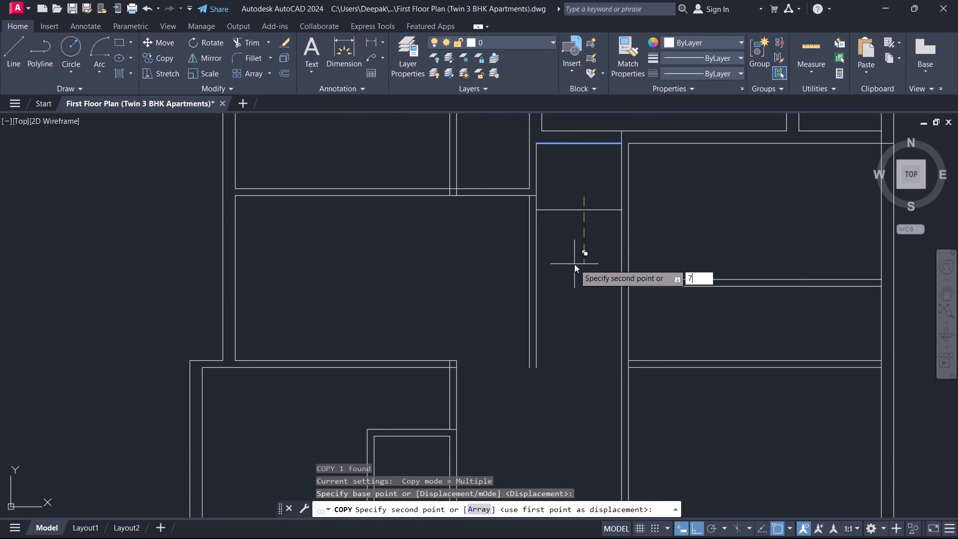
key(8)
key(Return)
key(Escape)
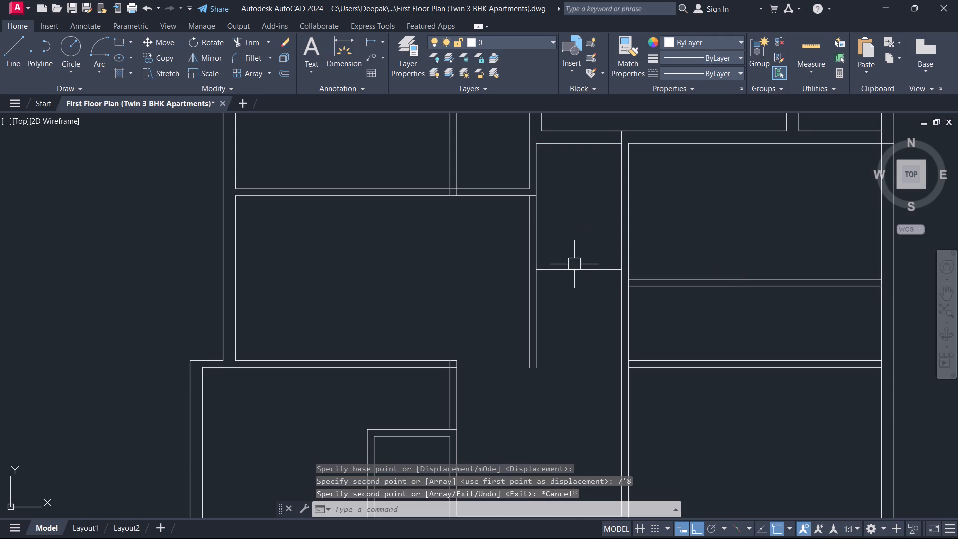
Offset the copied horizontal line 5" to the south to form a partition wall across the passage.
text(O)
key(space)
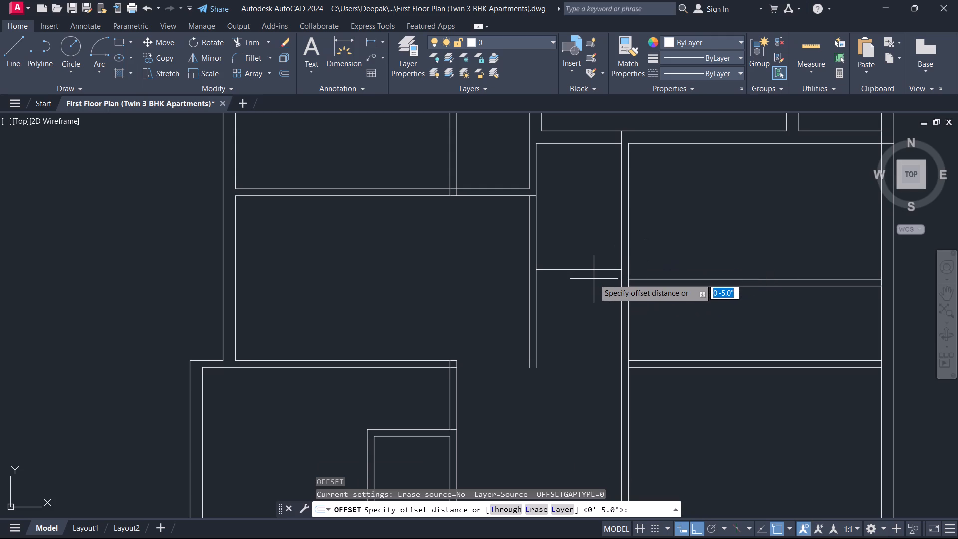
key(Return)
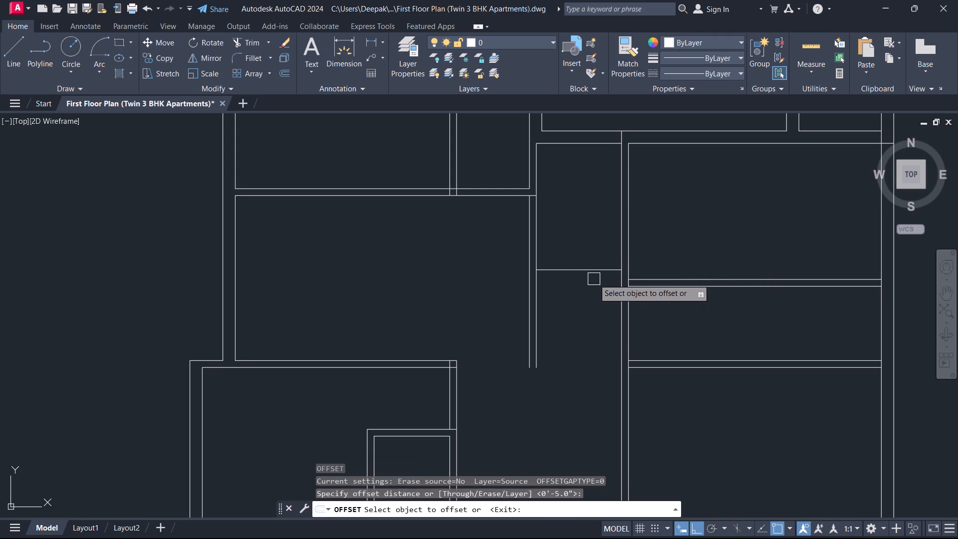
click(602, 270)
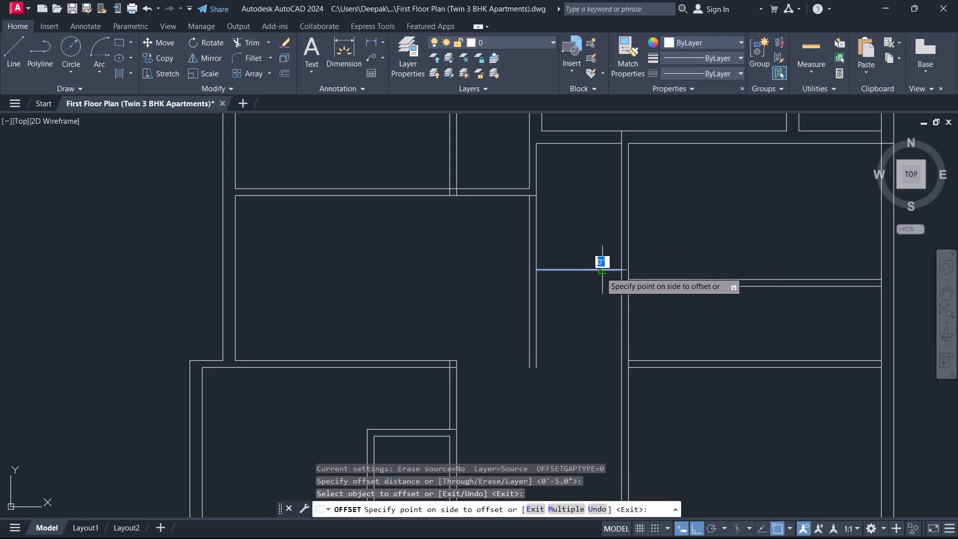
click(588, 293)
key(Escape)
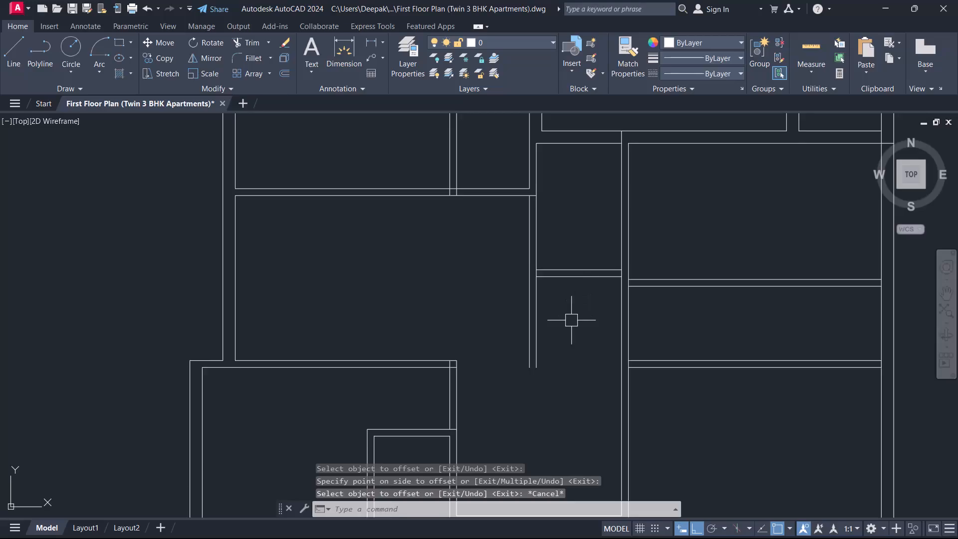
Offset the south line of the passage partition 1'6" to the south.
middle_drag(569, 321, 602, 264)
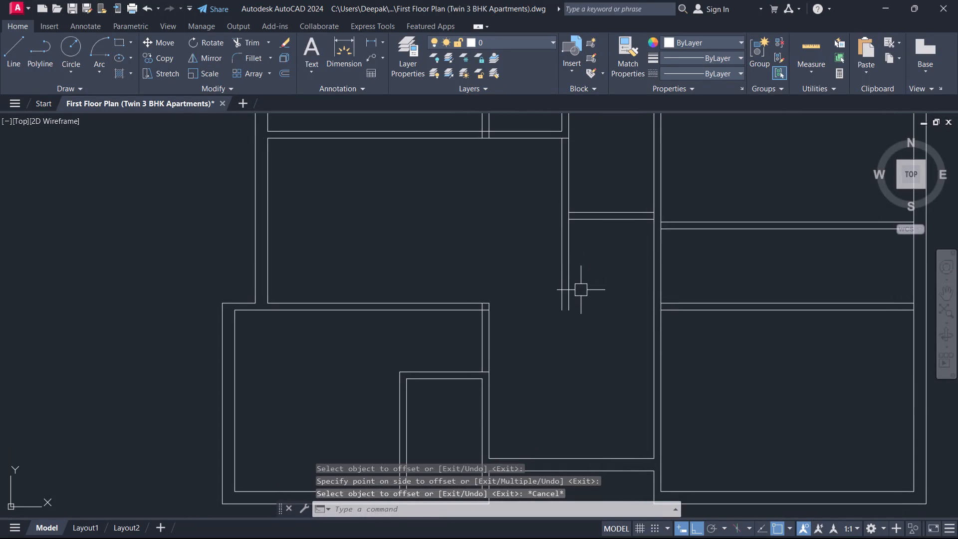
scroll(581, 290, up, 1)
scroll(597, 270, down, 2)
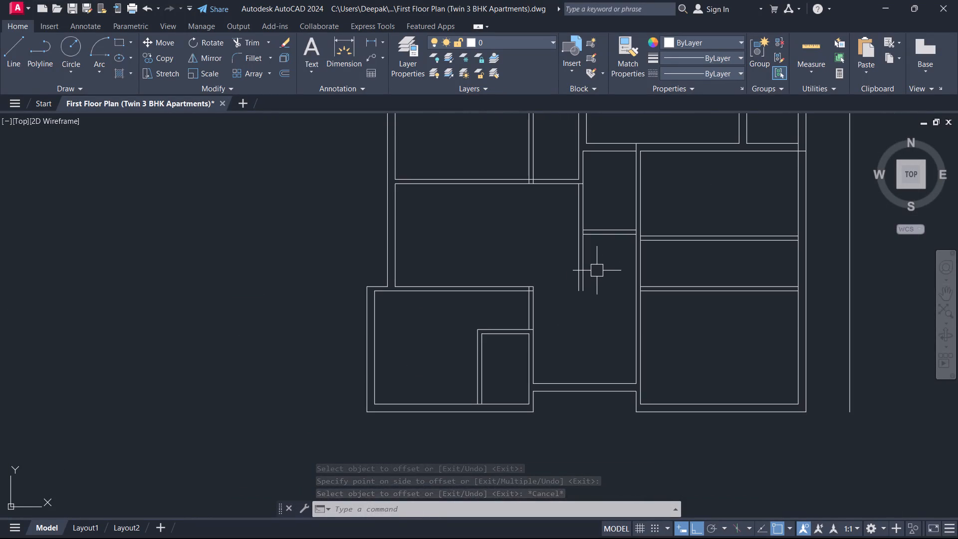
text(O)
key(space)
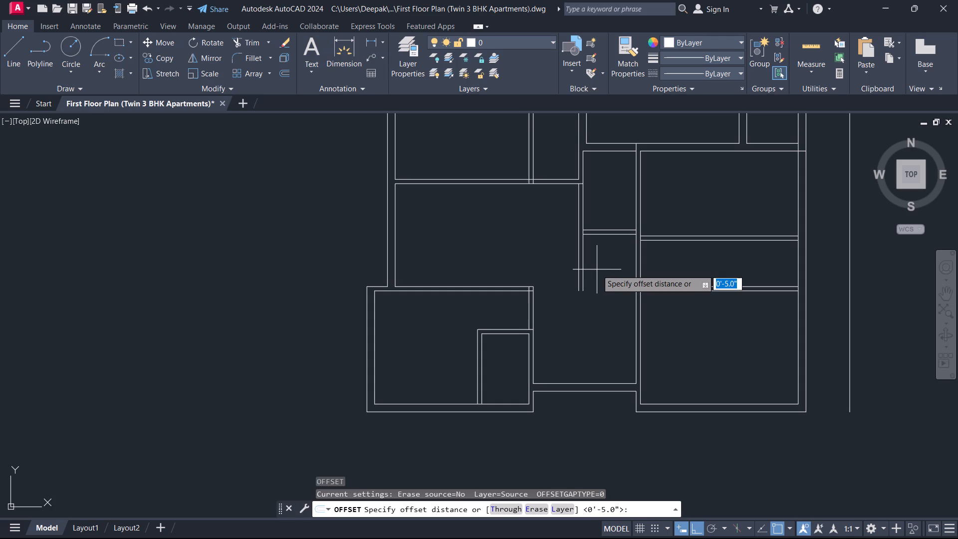
text(1')
key(6)
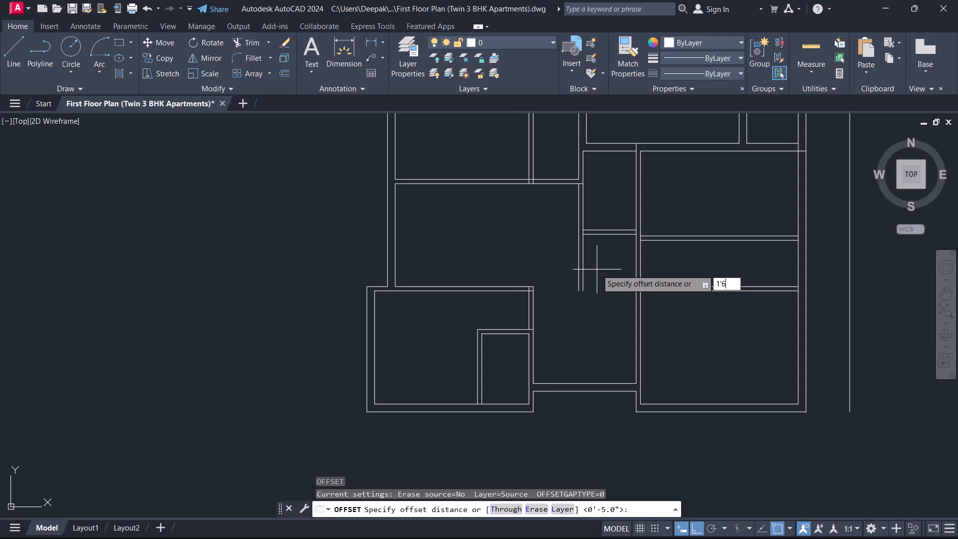
key(Return)
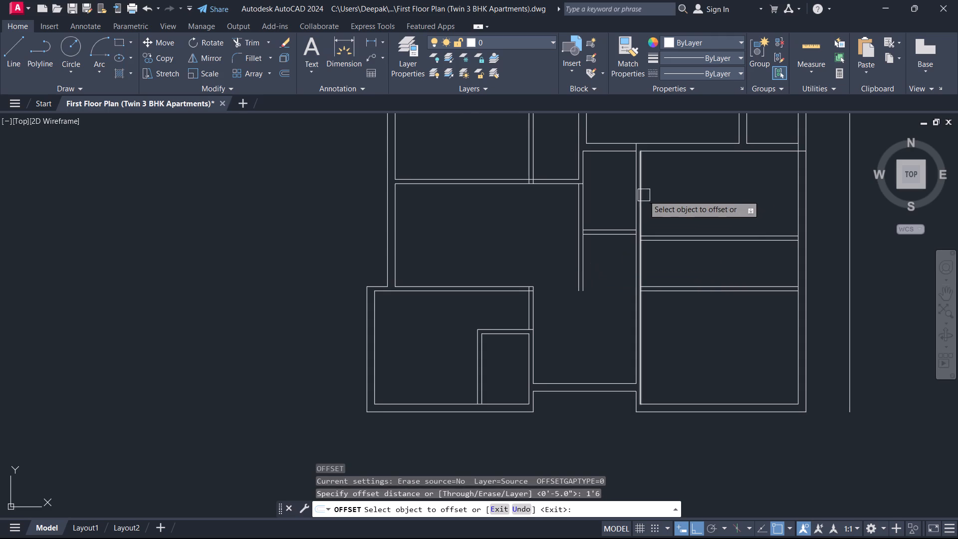
scroll(637, 204, up, 1)
click(600, 254)
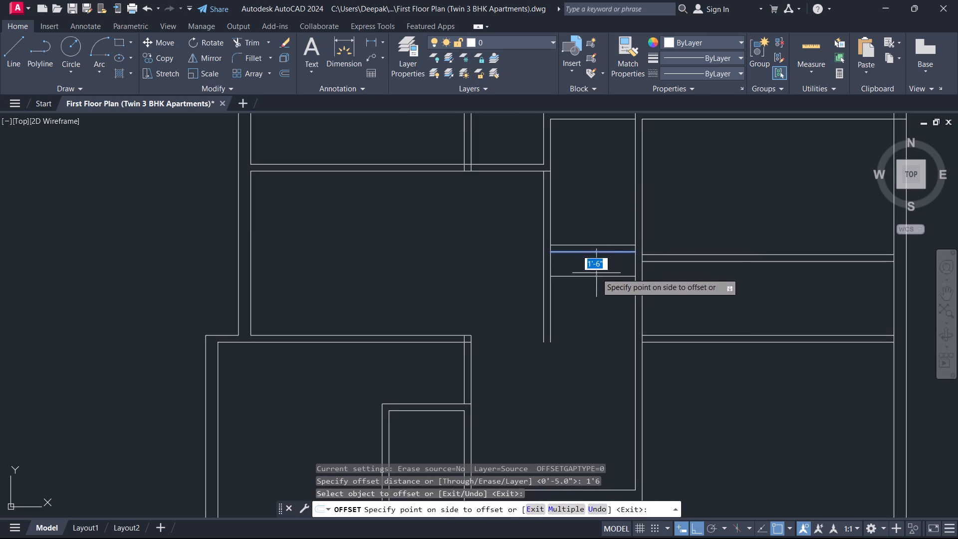
click(596, 275)
key(Escape)
Extend the new horizontal line across the passage's west wall and trim the wall ends that project south of it.
text(EX)
key(space)
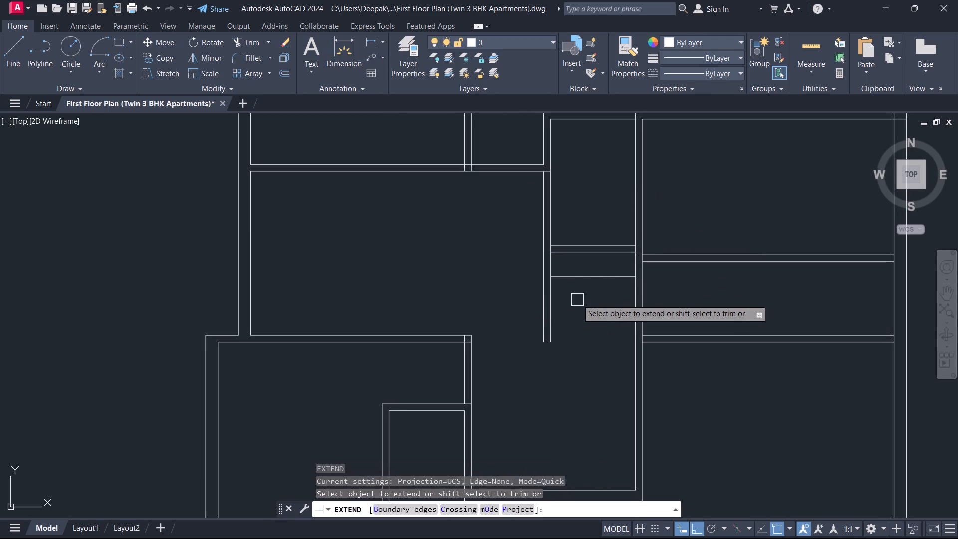
click(578, 298)
click(565, 260)
key(Escape)
text(TR)
key(space)
click(576, 301)
click(525, 300)
key(Escape)
Extend the partition's north line west to the outer line of the passage's west wall.
scroll(499, 300, down, 2)
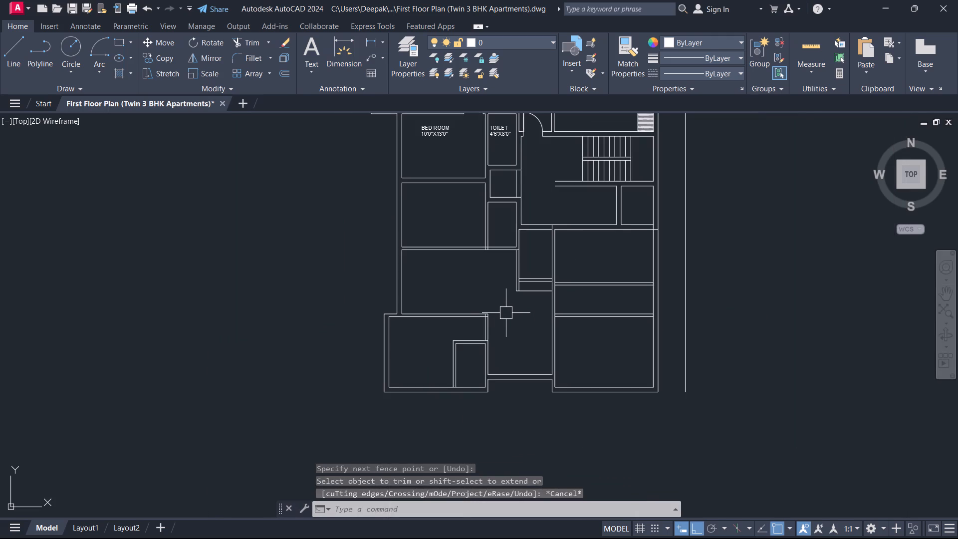
middle_drag(507, 313, 512, 364)
scroll(537, 307, up, 2)
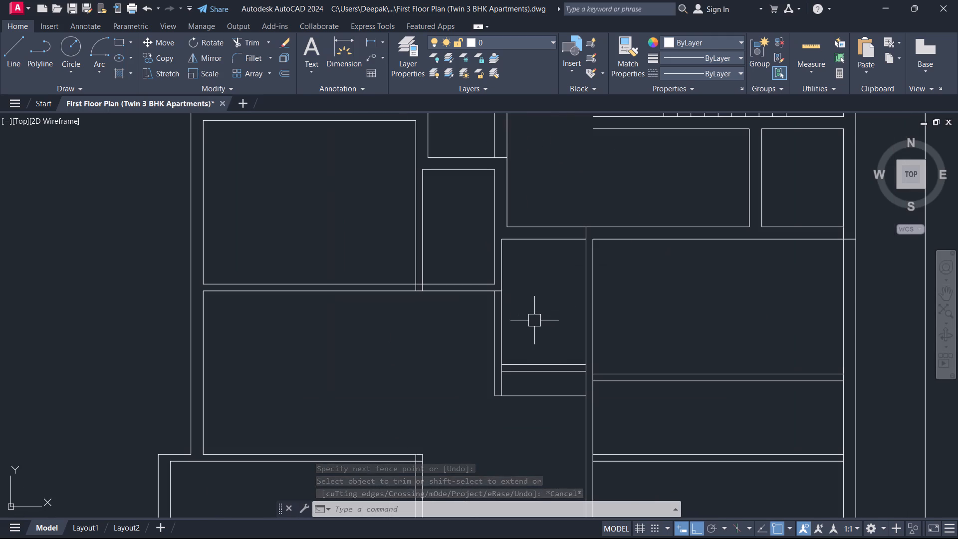
text(EX)
key(space)
scroll(515, 352, up, 2)
click(517, 378)
key(Escape)
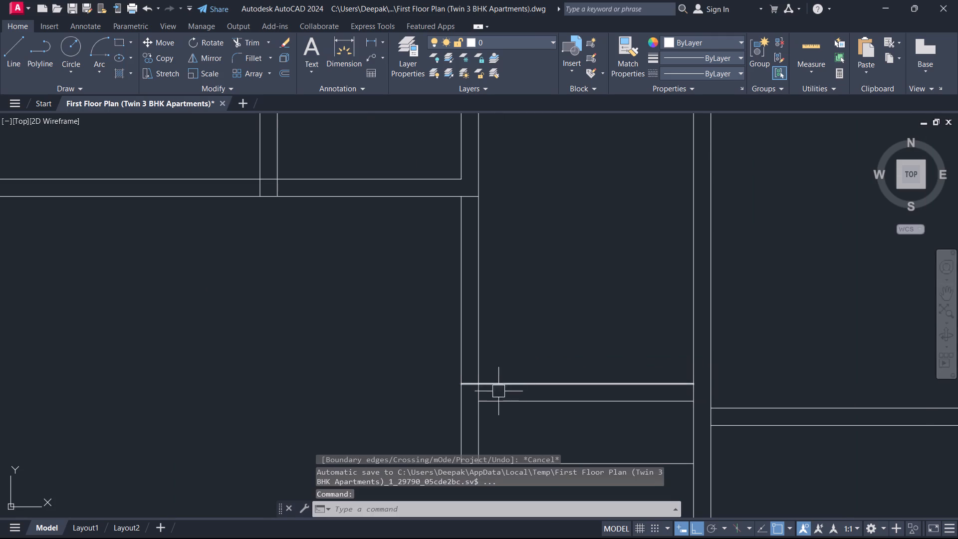
Trim the inner line of the passage's west wall between the partition's two lines.
middle_drag(498, 404, 532, 335)
scroll(516, 342, up, 2)
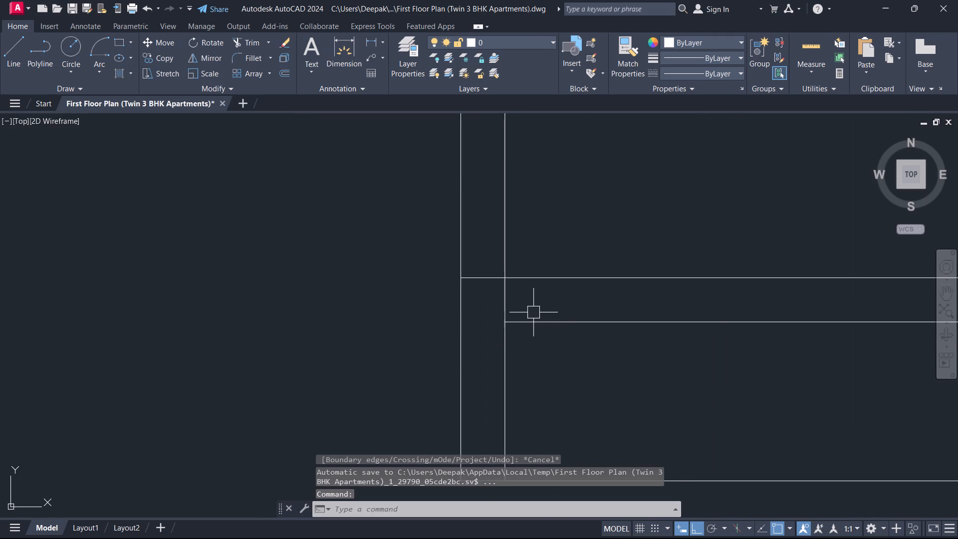
text(TR)
key(space)
click(530, 309)
click(491, 311)
key(Escape)
scroll(492, 309, up, 1)
scroll(492, 309, down, 5)
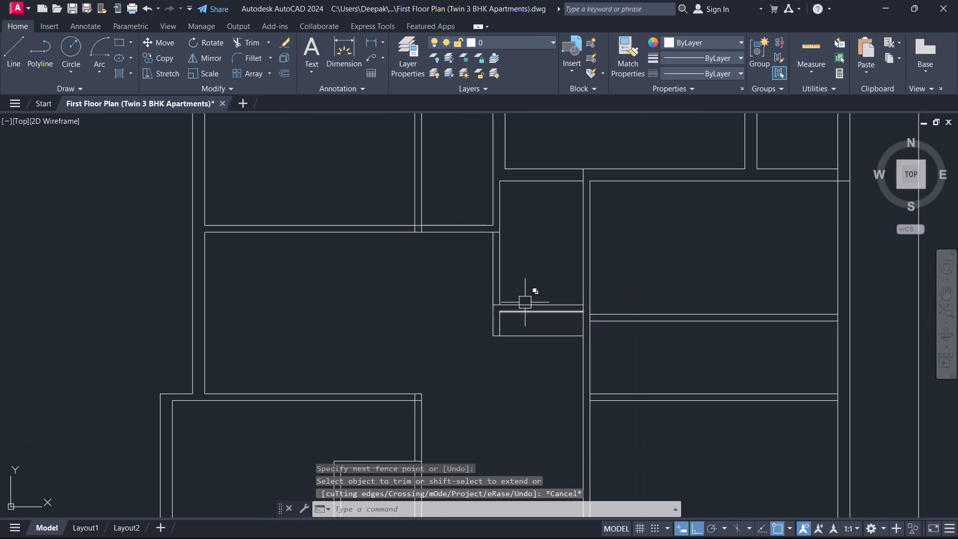
Break the passage's west wall lines at the horizontal wall's south line and the partition's north line to isolate the stretch between them.
scroll(545, 271, up, 1)
middle_drag(545, 271, 577, 307)
click(501, 296)
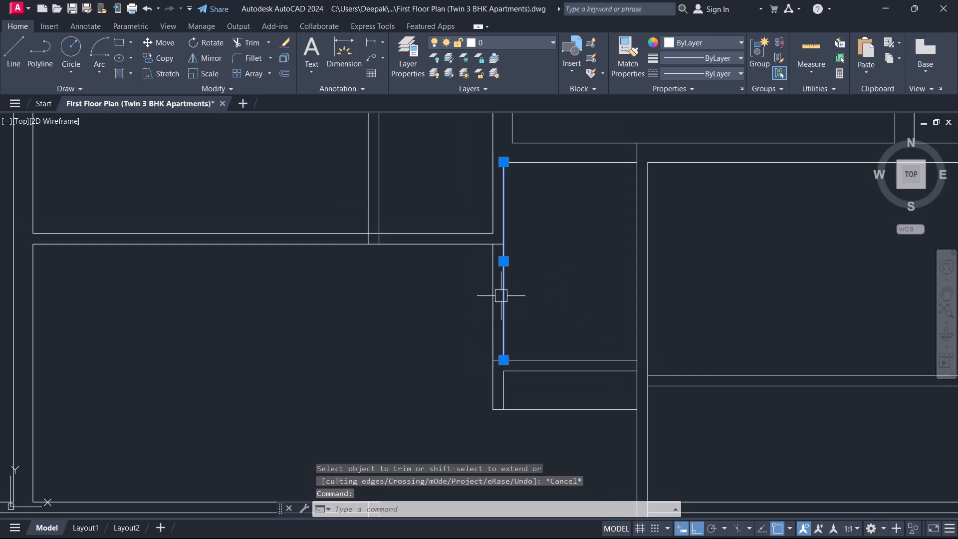
text(BR)
click(546, 347)
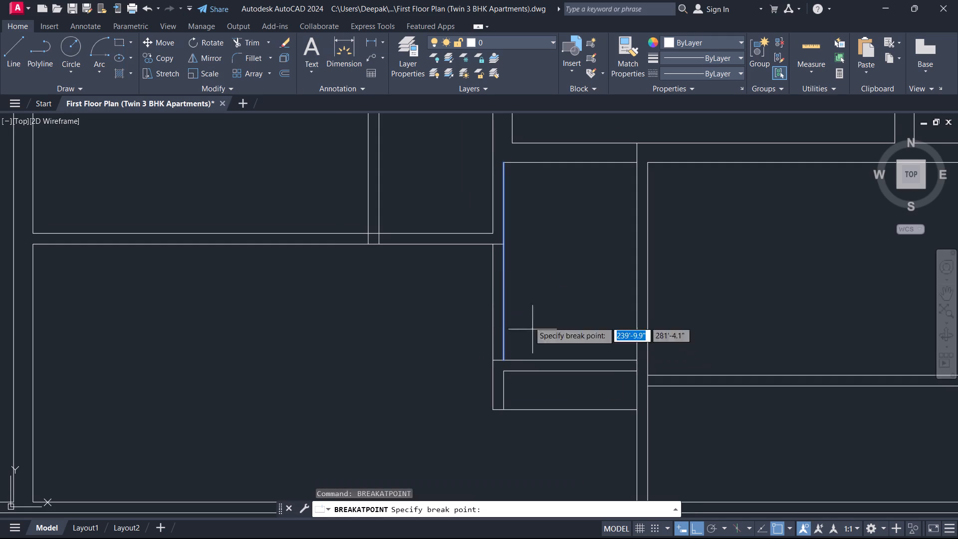
click(504, 244)
key(Escape)
click(518, 286)
click(469, 290)
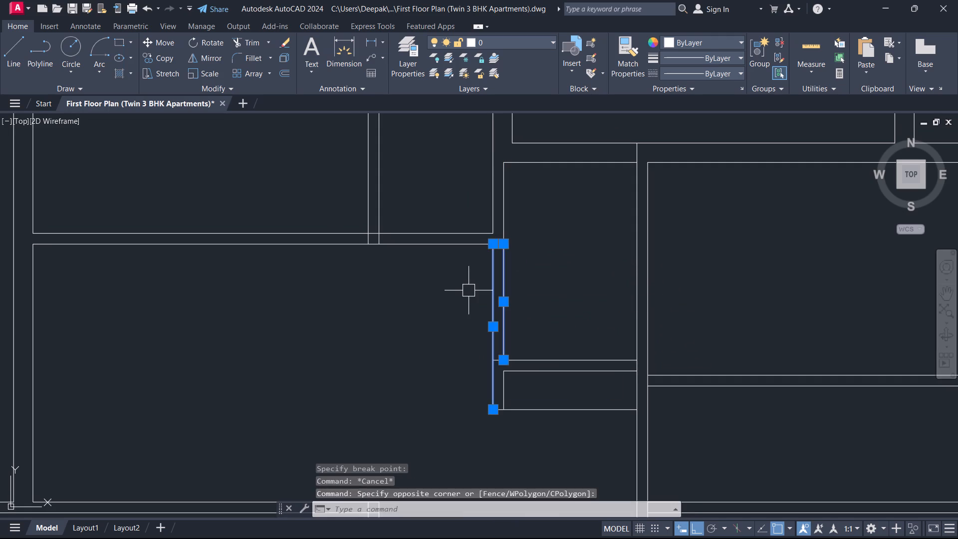
key(Escape)
key(space)
click(495, 329)
click(493, 356)
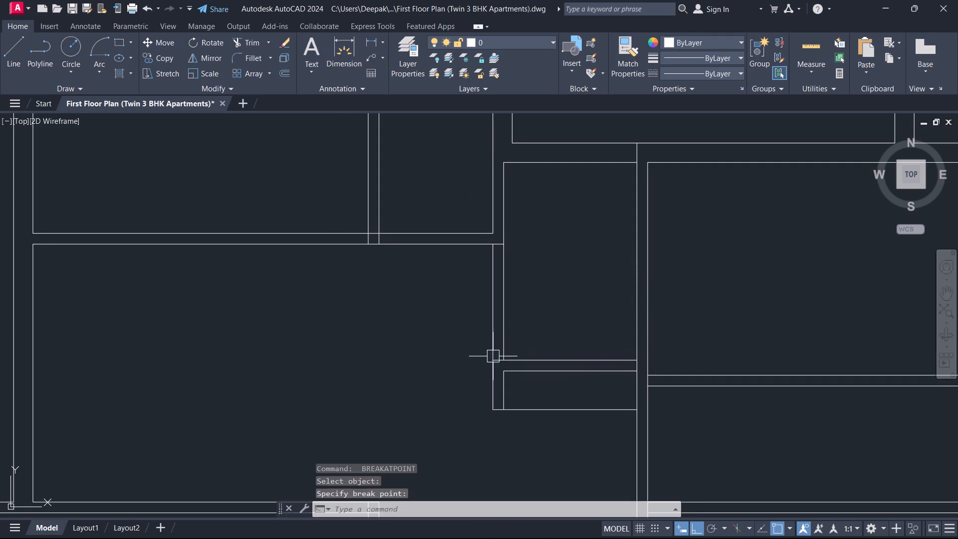
key(Escape)
Change the linetype of the two isolated west wall segments to ACAD_ISO02W100.
click(550, 316)
click(463, 309)
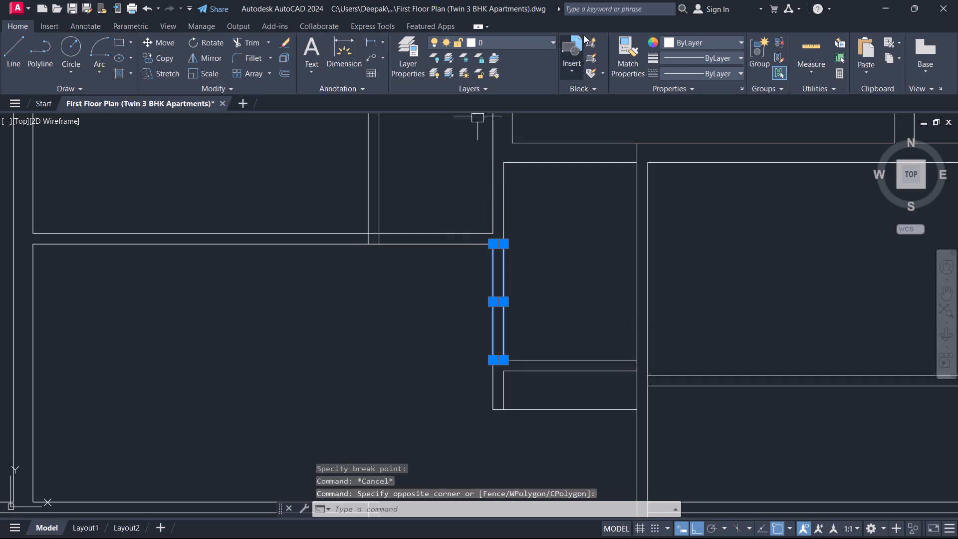
click(696, 74)
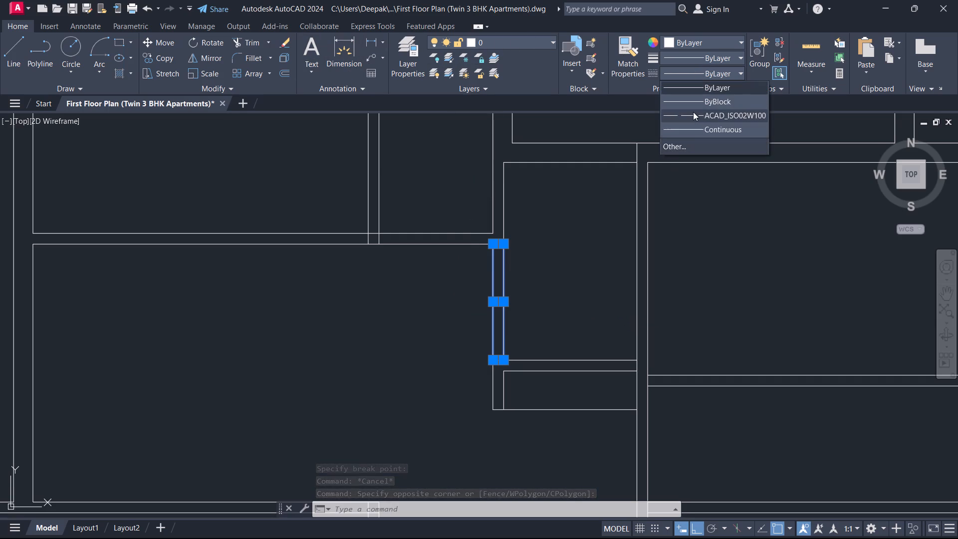
click(693, 112)
key(Escape)
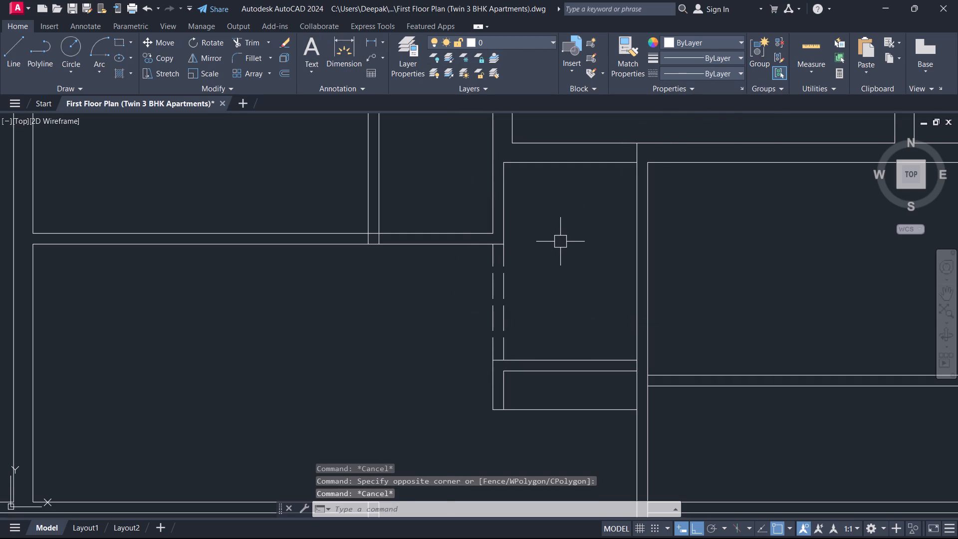
Trim the west line of the passage's east wall between the partition's two lines.
scroll(560, 242, down, 2)
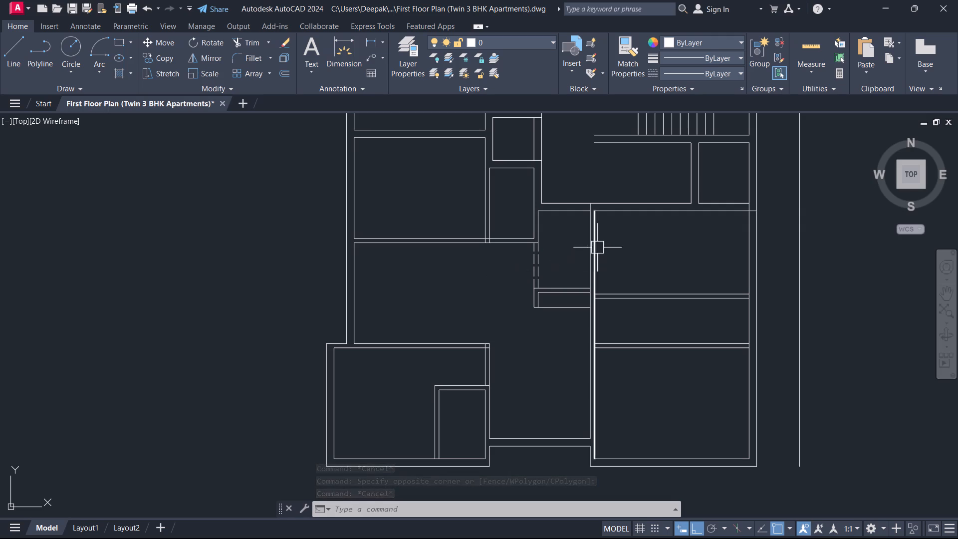
middle_drag(519, 289, 566, 273)
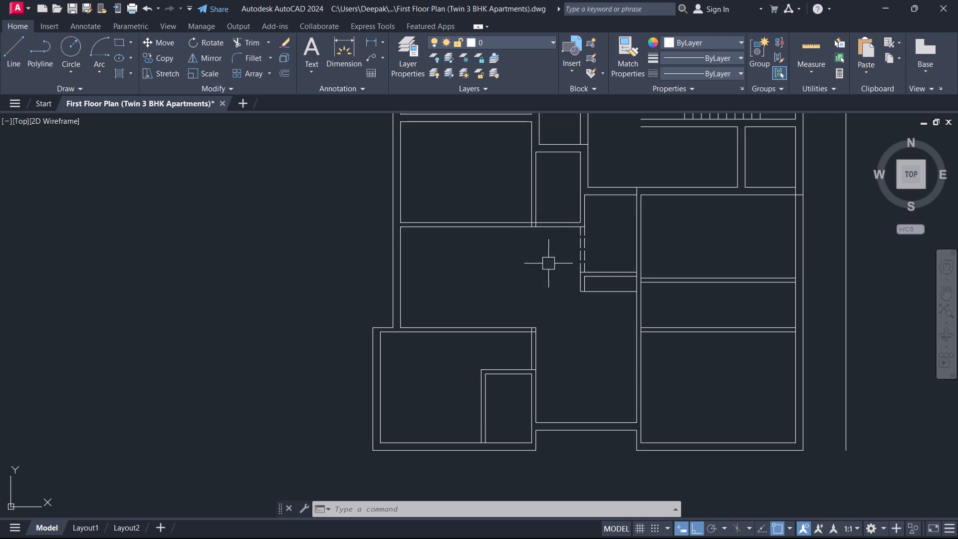
middle_drag(567, 278, 527, 265)
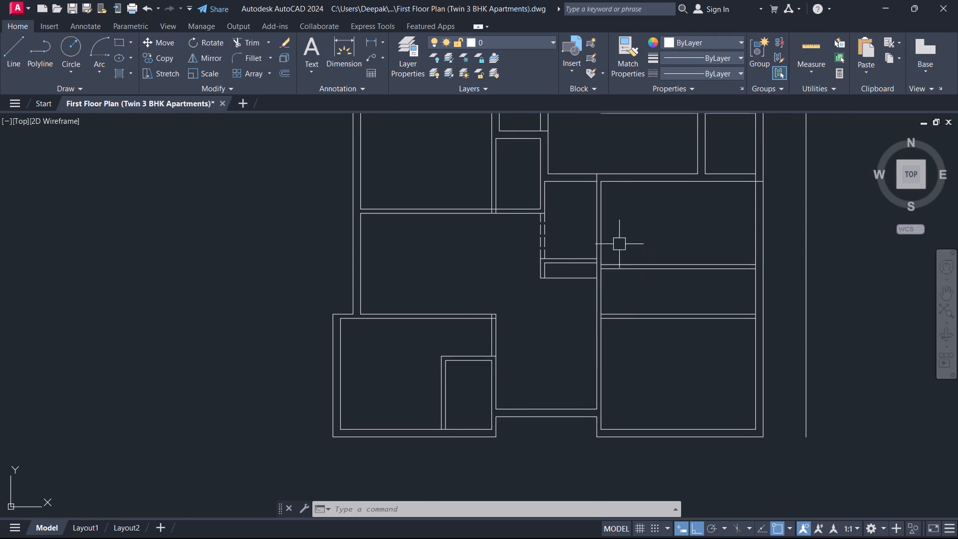
scroll(605, 252, up, 5)
text(TR)
key(space)
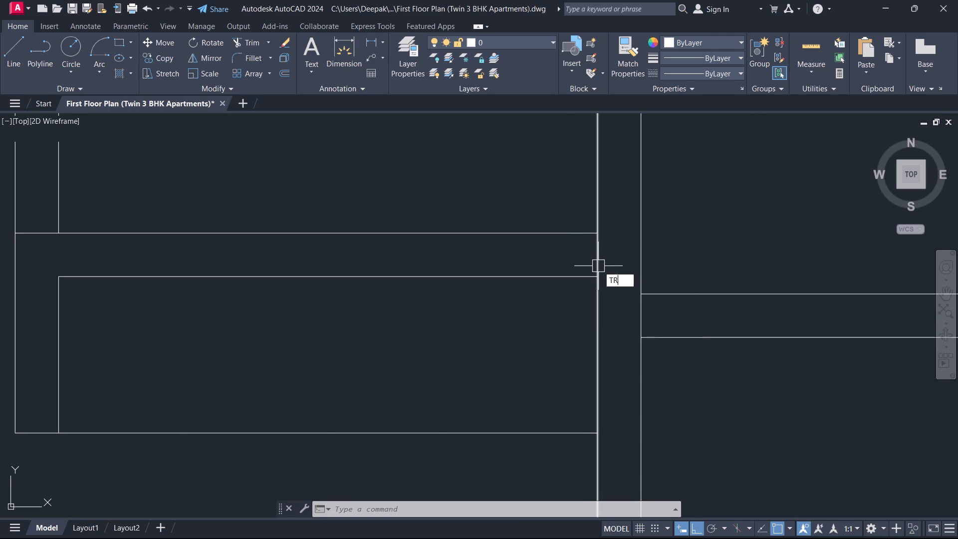
scroll(603, 267, up, 3)
drag(600, 246, 589, 246)
click(528, 250)
key(Escape)
scroll(593, 250, down, 2)
scroll(600, 249, up, 1)
scroll(601, 249, down, 3)
scroll(618, 264, up, 1)
scroll(618, 265, down, 1)
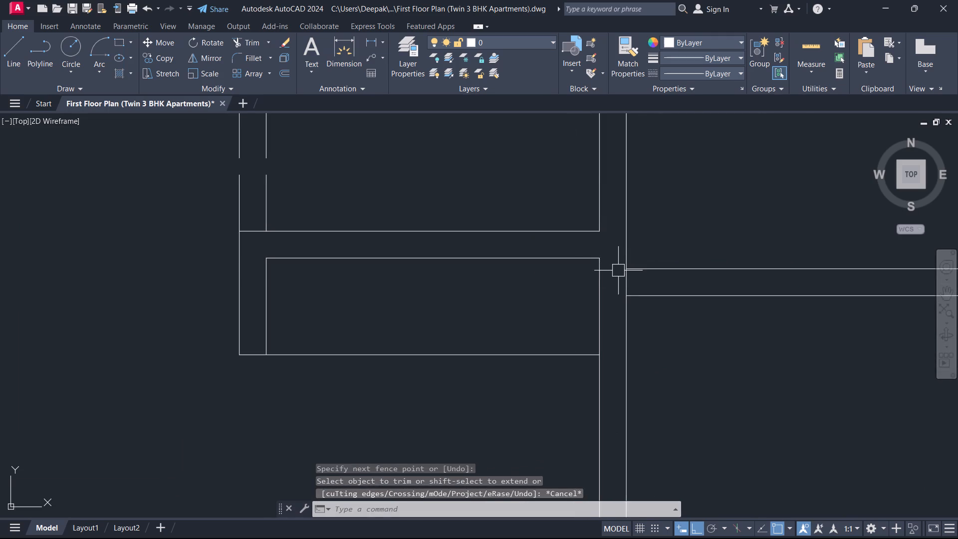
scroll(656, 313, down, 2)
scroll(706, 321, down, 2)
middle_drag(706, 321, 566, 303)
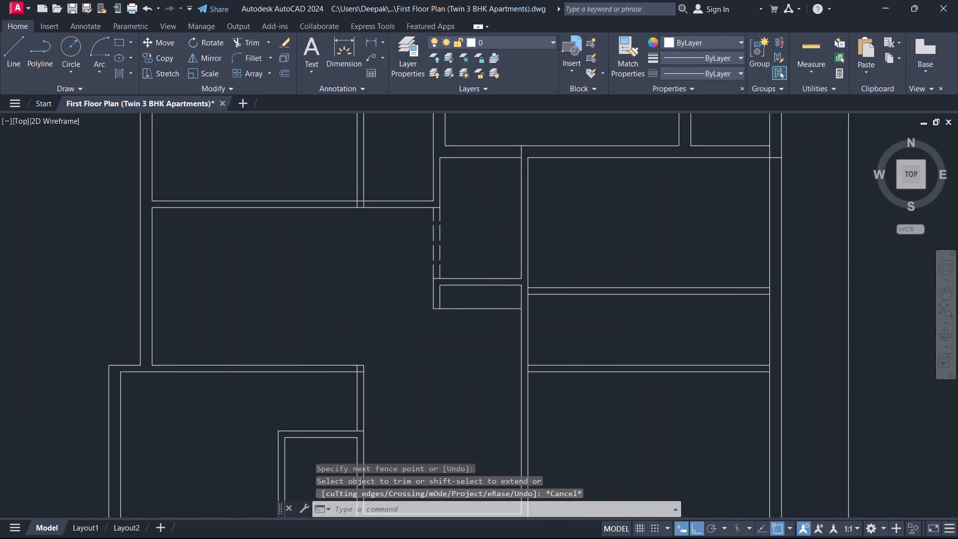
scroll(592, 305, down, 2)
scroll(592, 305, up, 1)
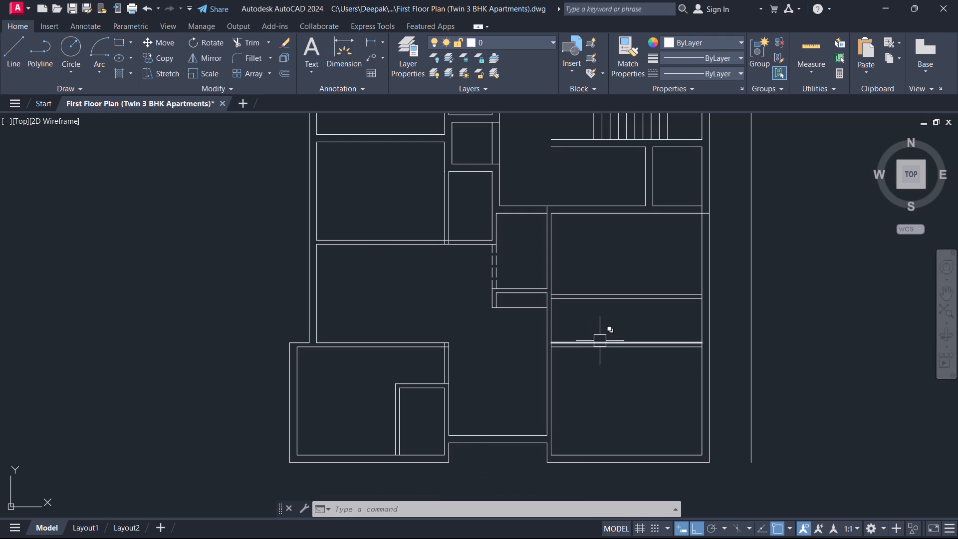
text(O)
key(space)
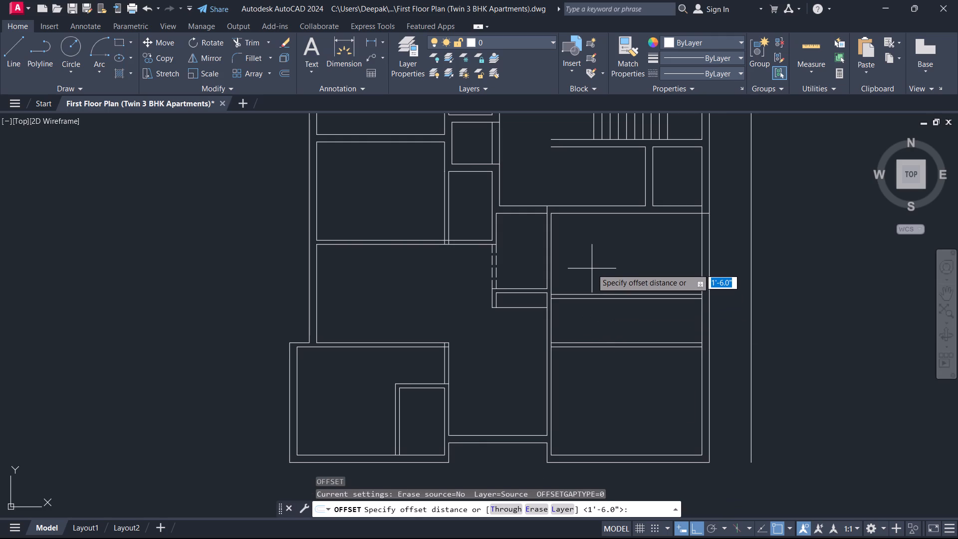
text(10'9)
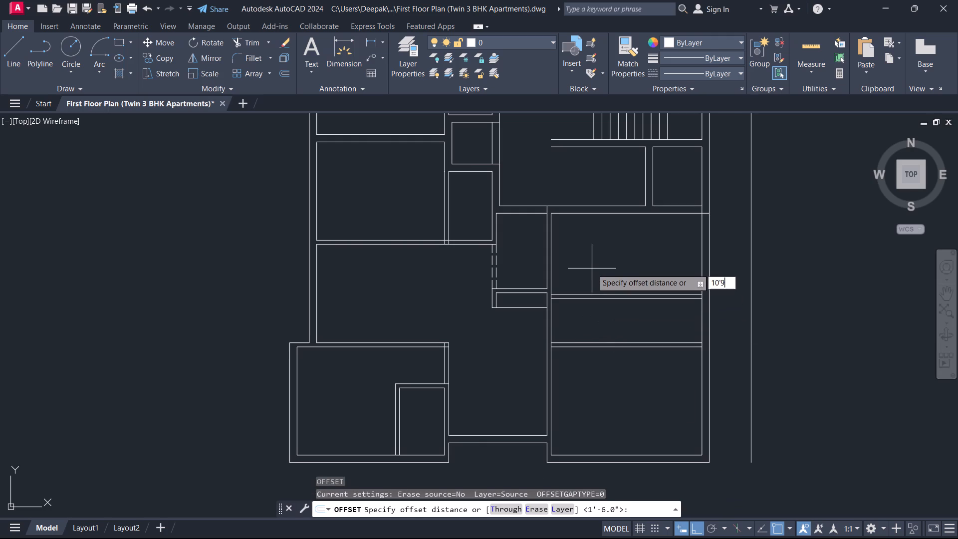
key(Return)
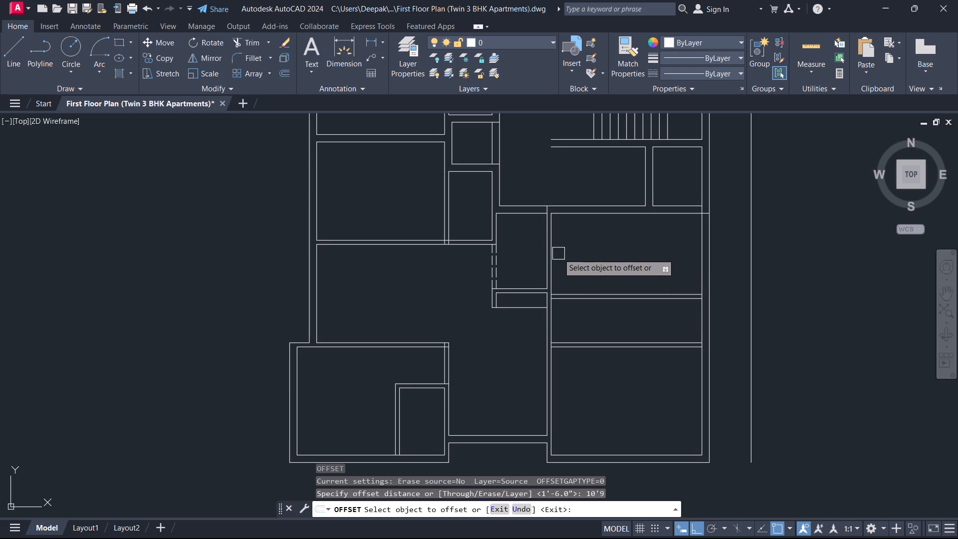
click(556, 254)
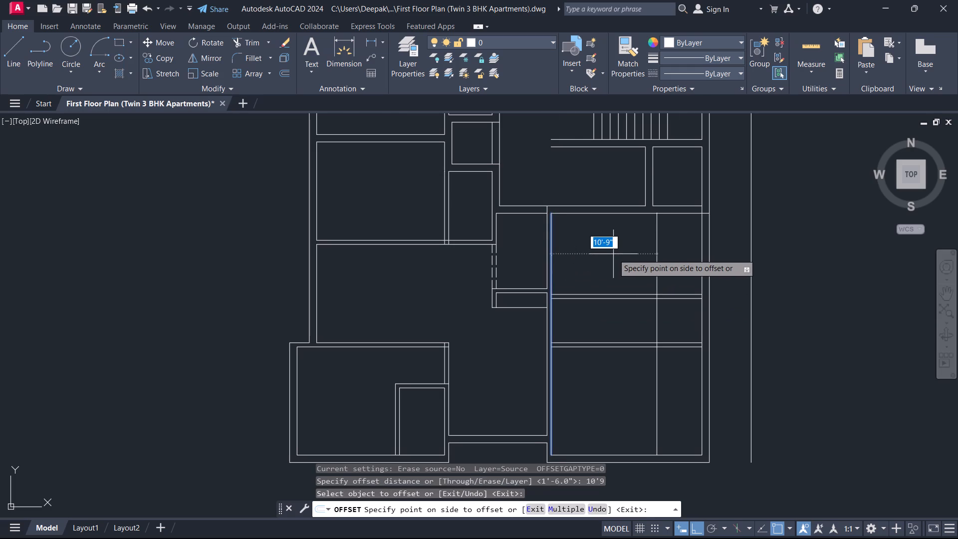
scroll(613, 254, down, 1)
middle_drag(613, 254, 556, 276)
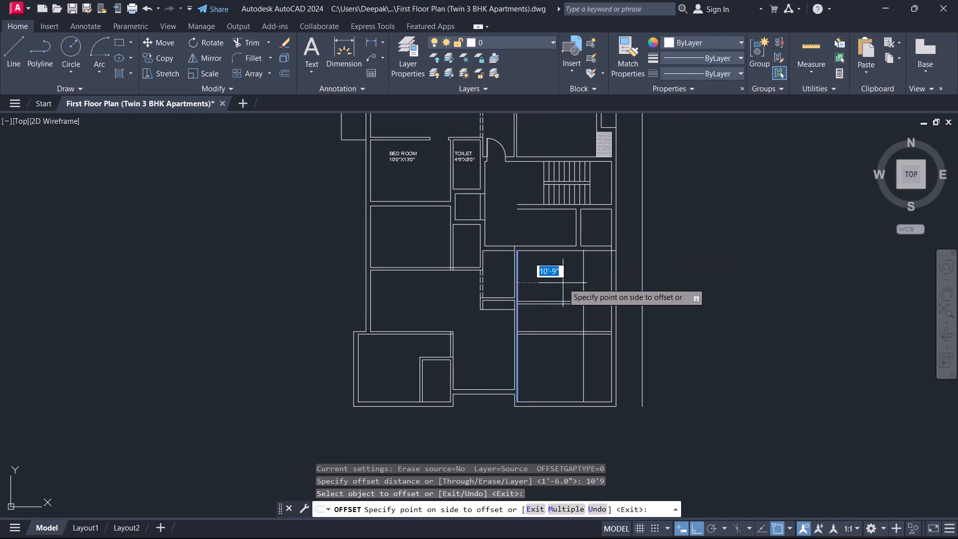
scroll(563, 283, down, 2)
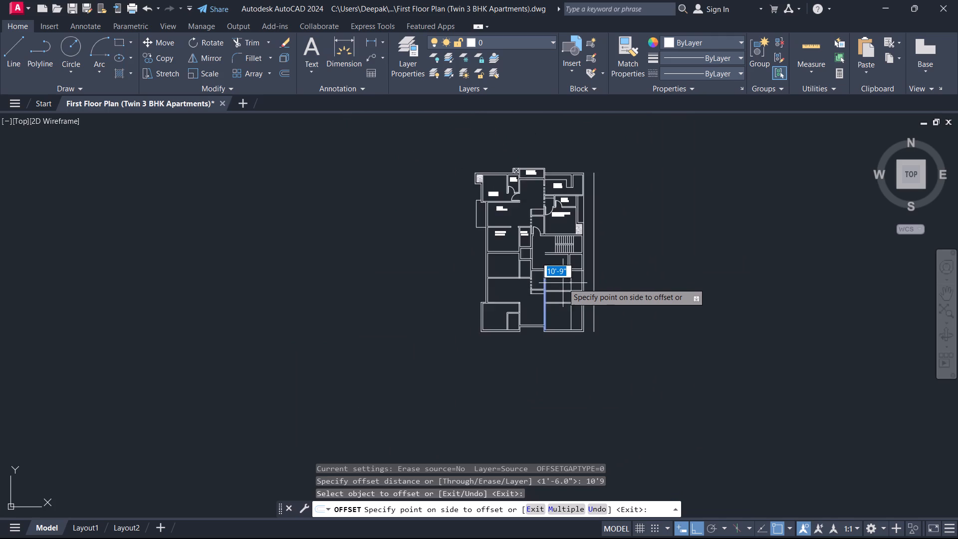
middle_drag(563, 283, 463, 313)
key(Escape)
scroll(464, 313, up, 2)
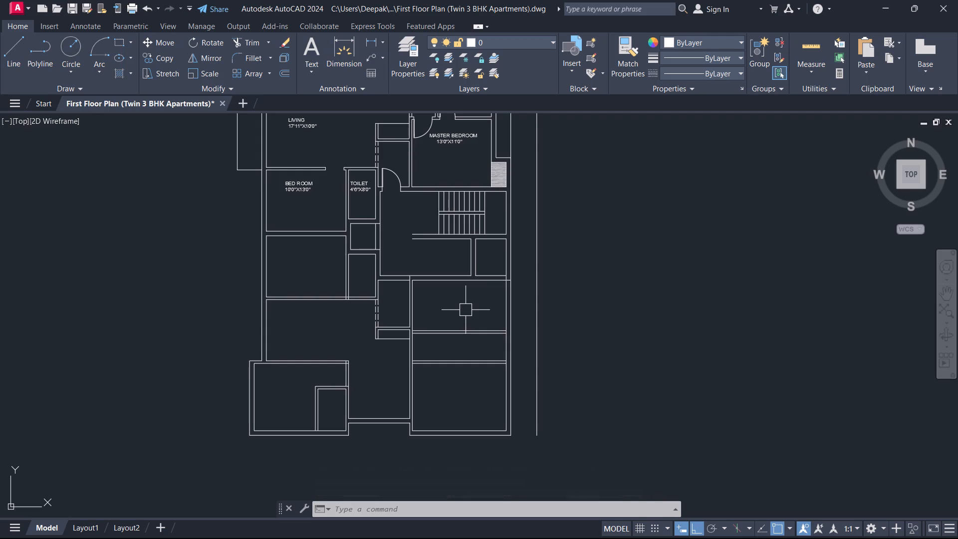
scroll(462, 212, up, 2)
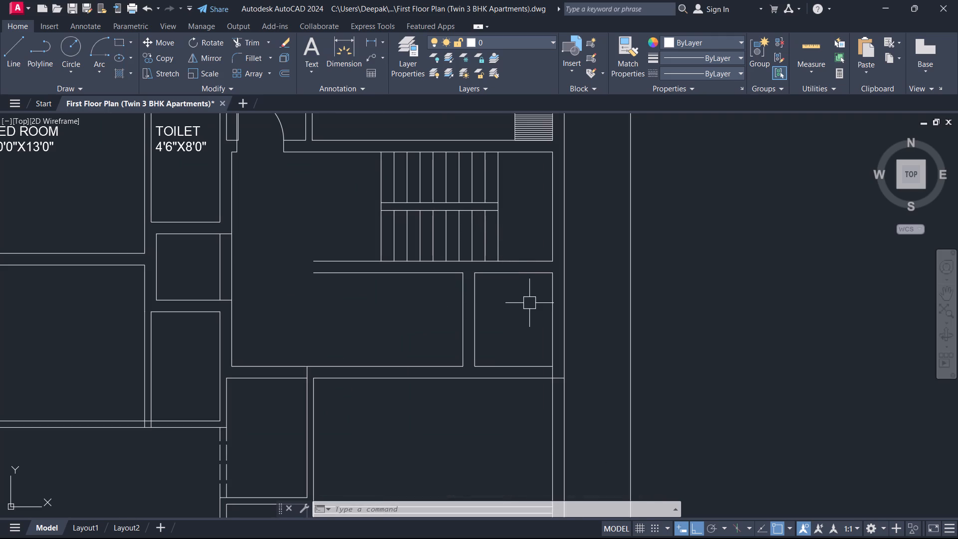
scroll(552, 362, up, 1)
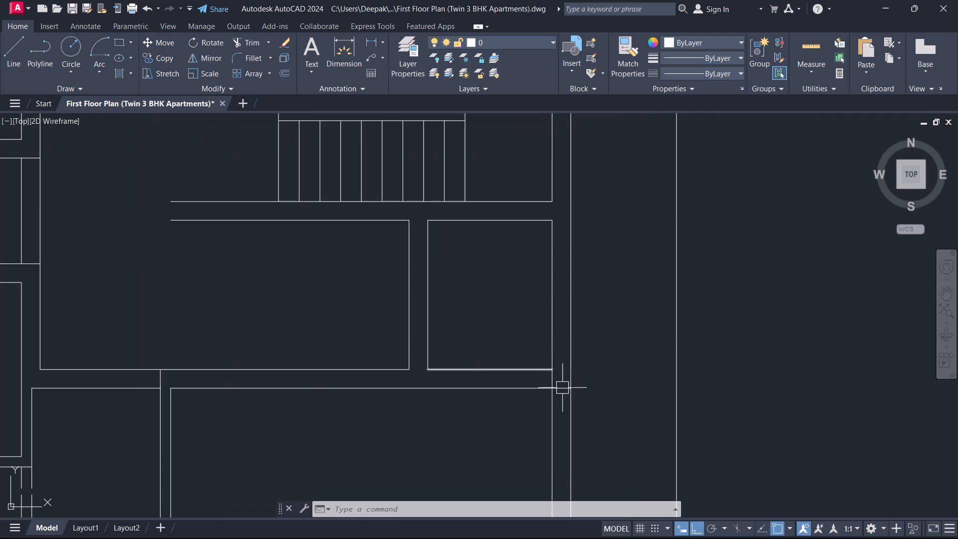
Trim the east wall's inner line between the two lines of the horizontal wall south of the small lift room.
key(Escape)
text(TR)
key(space)
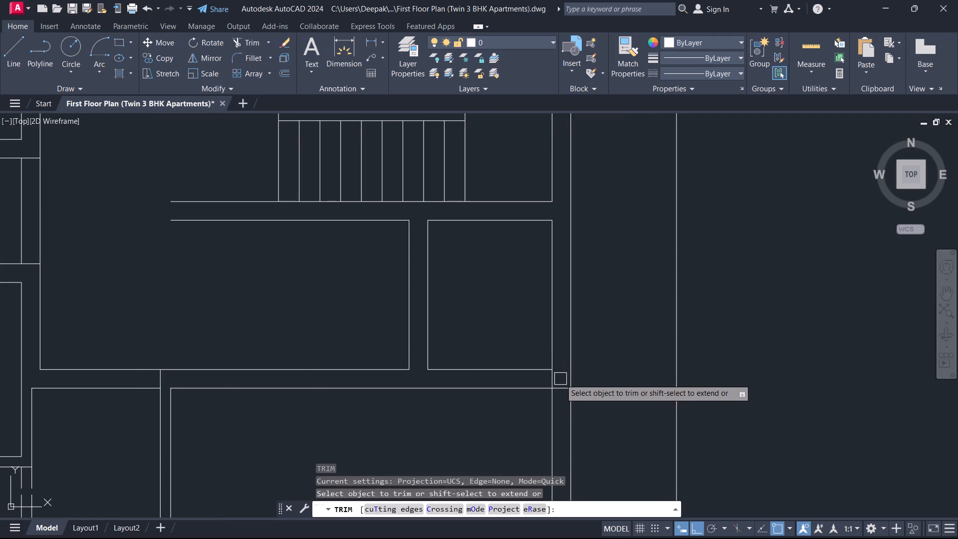
click(560, 379)
click(540, 378)
key(Escape)
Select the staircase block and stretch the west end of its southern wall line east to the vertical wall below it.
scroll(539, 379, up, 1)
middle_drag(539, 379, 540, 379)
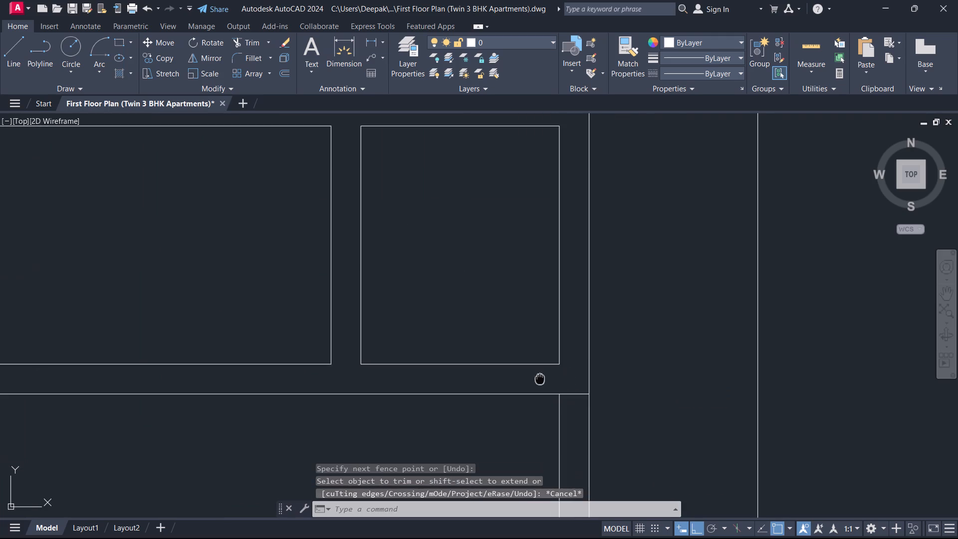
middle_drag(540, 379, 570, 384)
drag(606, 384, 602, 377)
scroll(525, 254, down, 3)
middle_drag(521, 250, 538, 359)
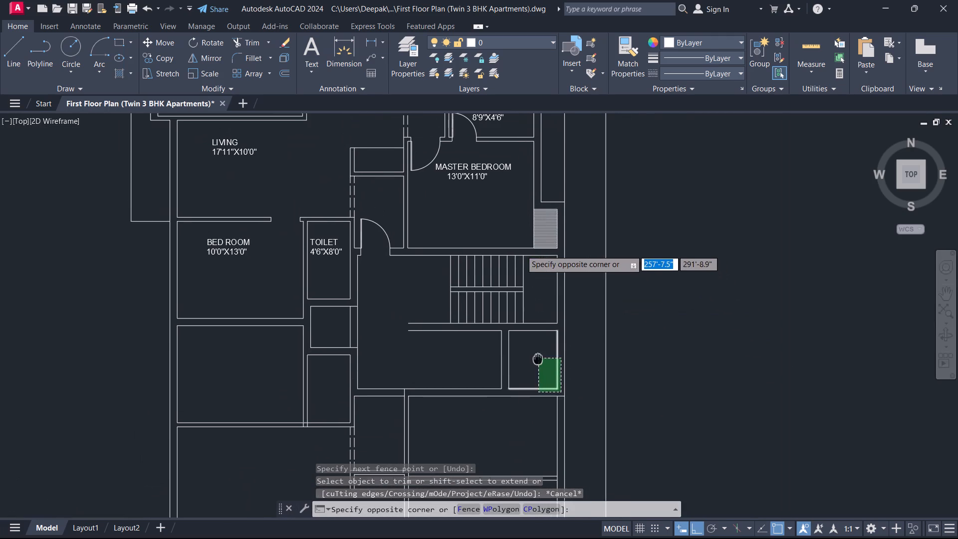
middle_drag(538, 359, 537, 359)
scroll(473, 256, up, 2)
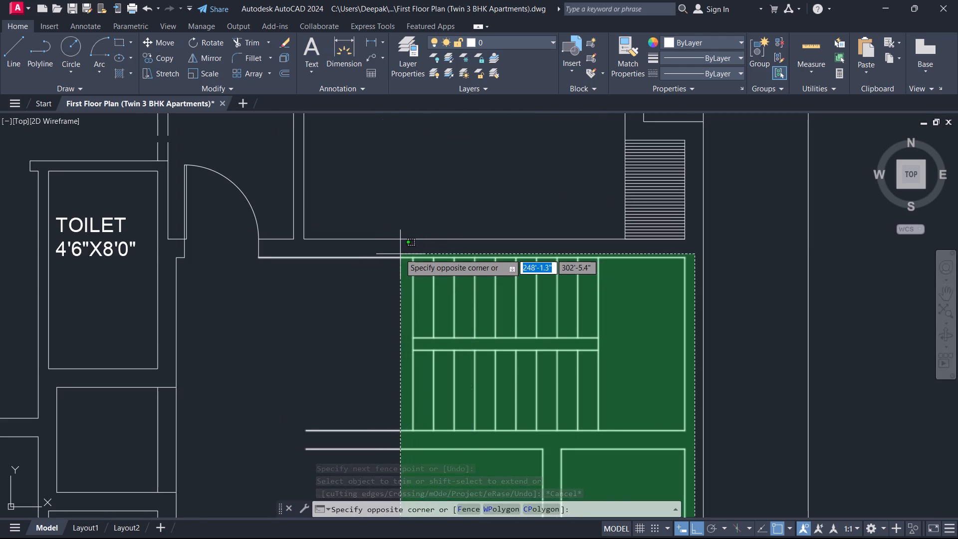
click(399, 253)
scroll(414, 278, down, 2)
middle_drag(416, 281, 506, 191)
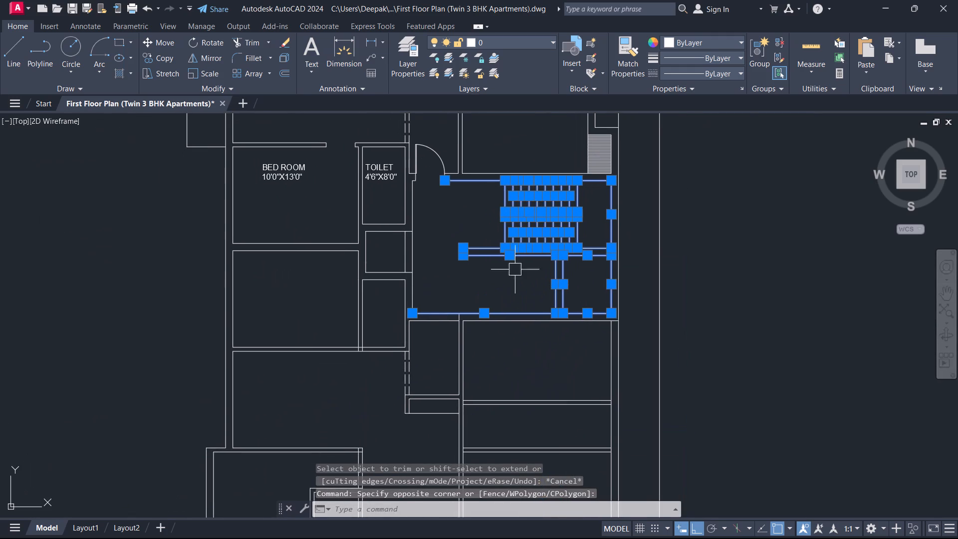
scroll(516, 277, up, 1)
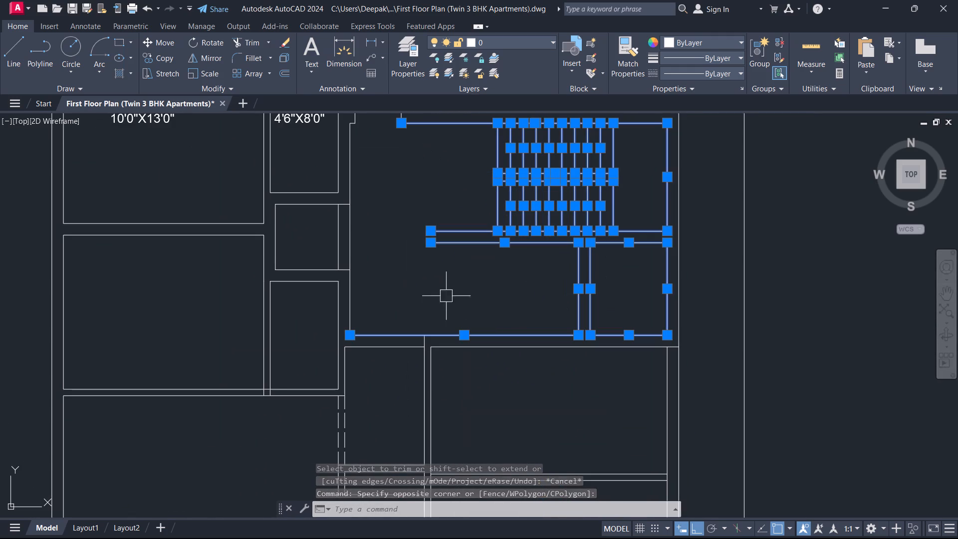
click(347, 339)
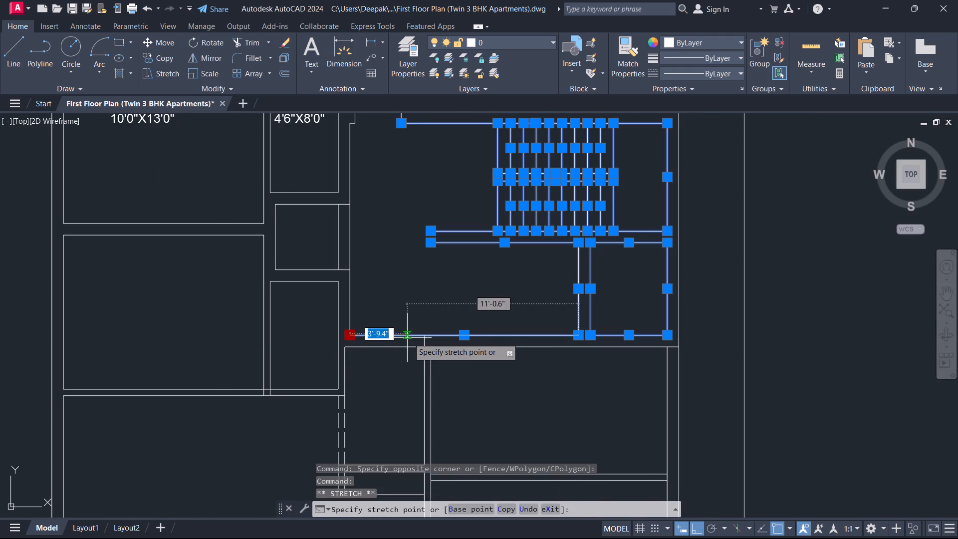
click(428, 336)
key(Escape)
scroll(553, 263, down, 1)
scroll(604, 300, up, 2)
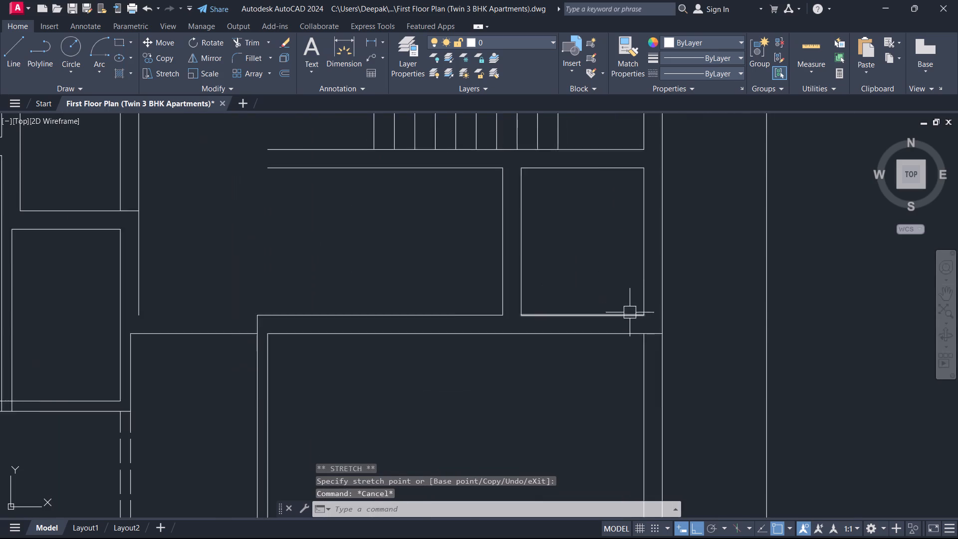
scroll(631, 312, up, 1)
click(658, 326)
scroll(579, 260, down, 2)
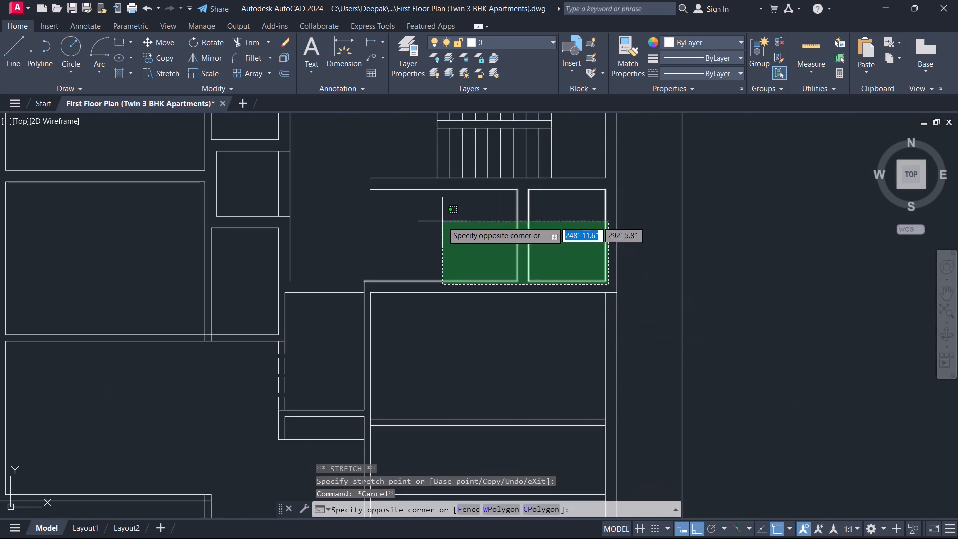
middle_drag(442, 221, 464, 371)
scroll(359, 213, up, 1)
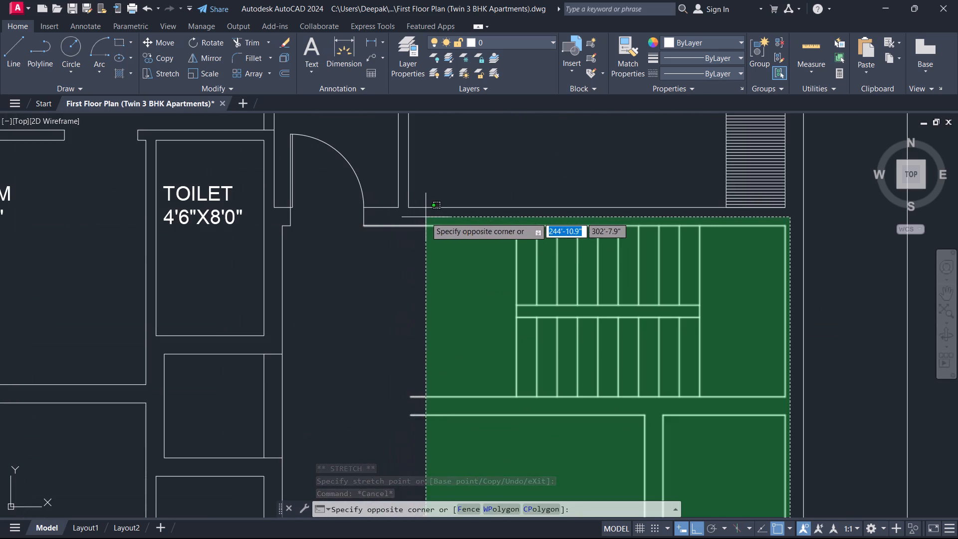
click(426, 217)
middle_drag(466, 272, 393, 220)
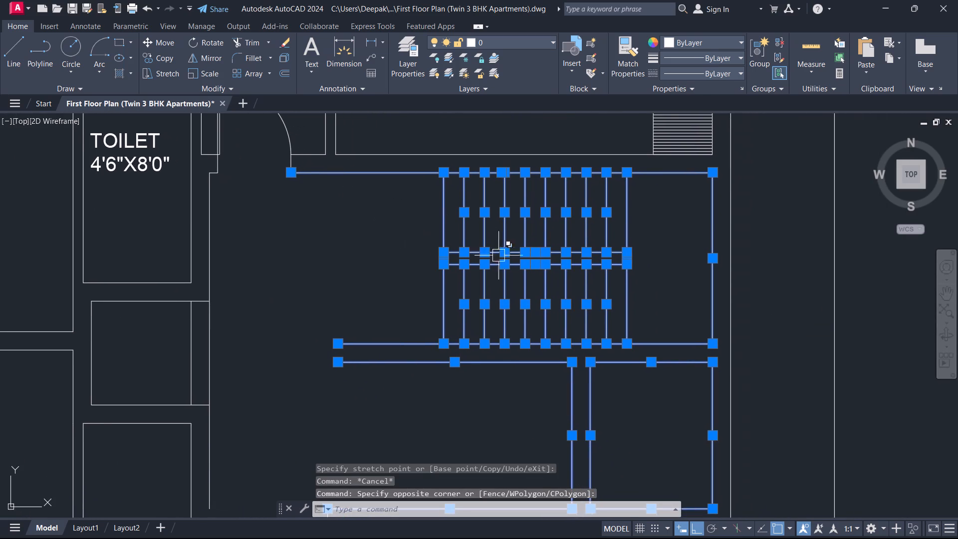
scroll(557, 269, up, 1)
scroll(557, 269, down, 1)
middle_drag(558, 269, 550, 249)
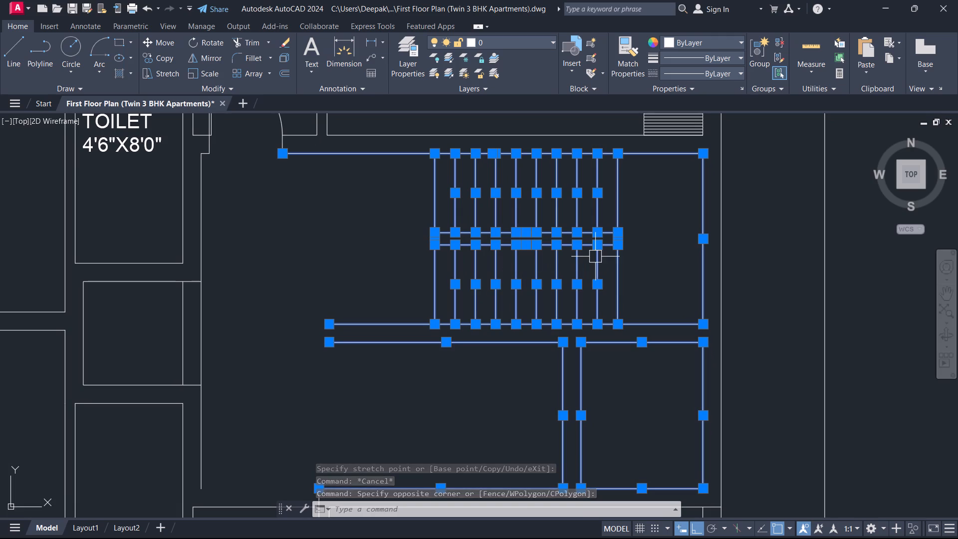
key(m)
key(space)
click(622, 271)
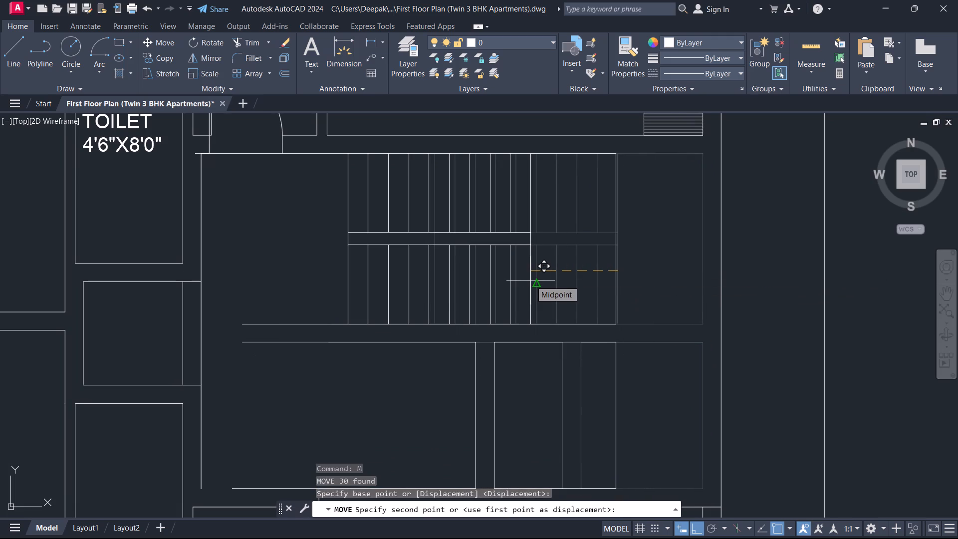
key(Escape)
Offset the vertical wall line west of the staircase 4' to the east as a guide line.
middle_drag(366, 281, 484, 294)
text(O 4)
key(apostrophe)
key(Return)
click(320, 252)
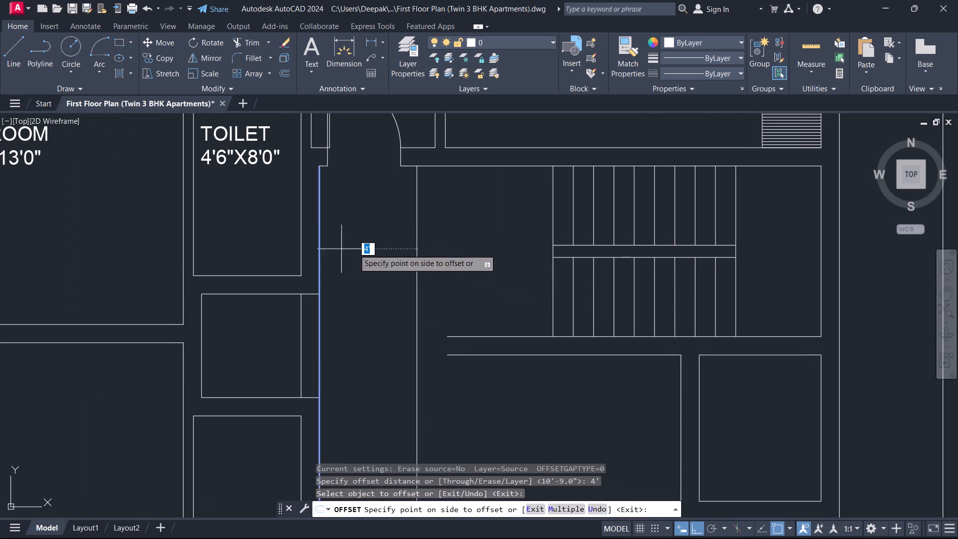
click(421, 250)
key(Escape)
Extend the staircase's west edge line south to the lower line of the wall below the stairs.
scroll(510, 267, down, 2)
scroll(521, 294, up, 3)
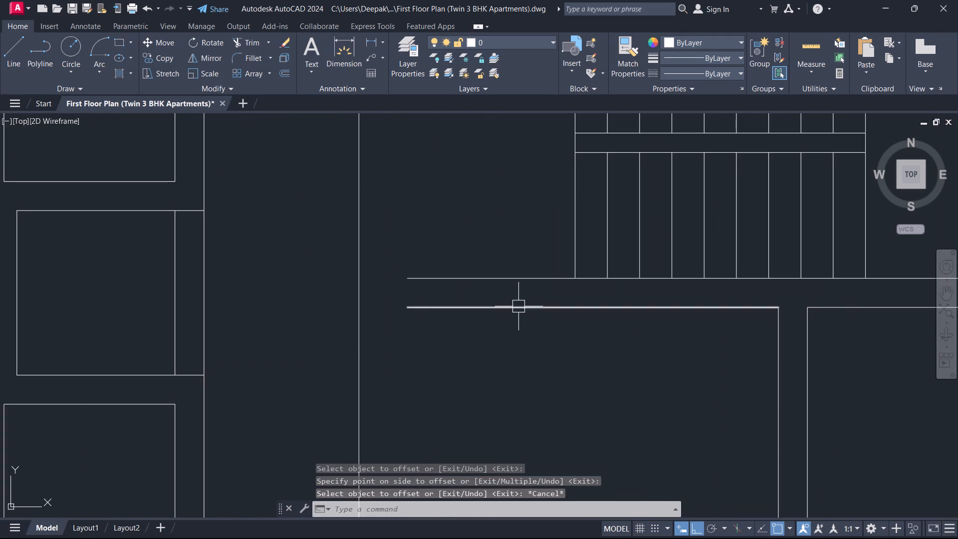
text(EX)
key(space)
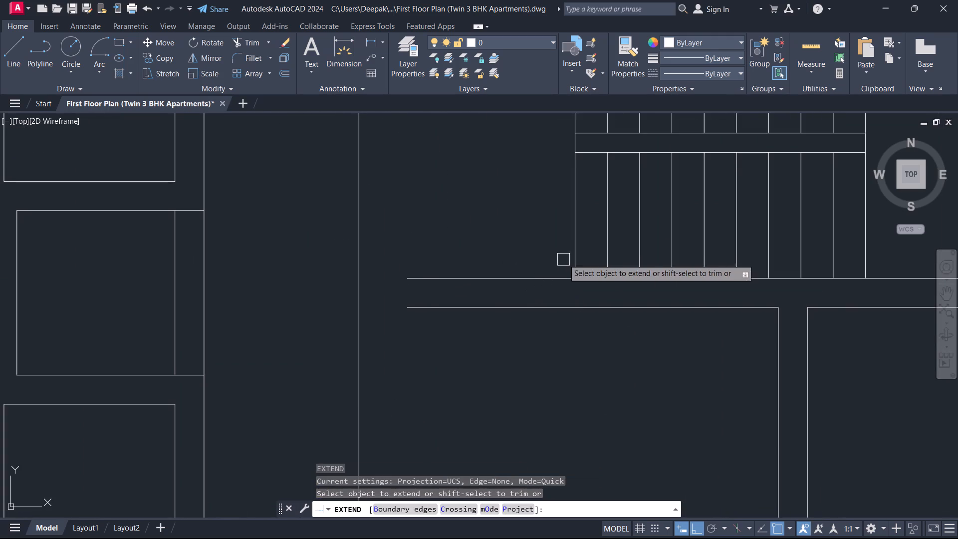
click(579, 251)
key(Escape)
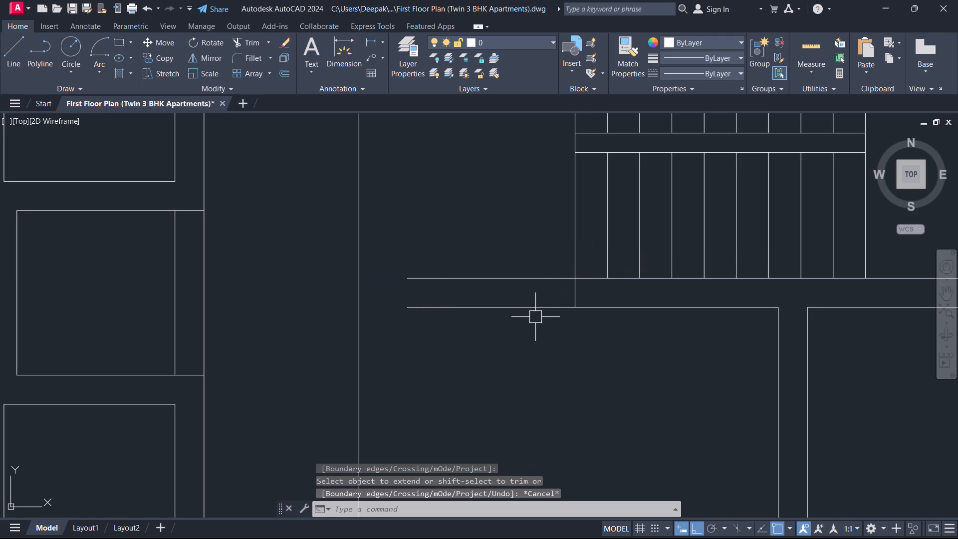
Trim the two ends of the wall below the stairs that project west of the extended stair edge.
key(t)
key(r)
key(space)
drag(523, 326, 523, 322)
click(527, 215)
key(Escape)
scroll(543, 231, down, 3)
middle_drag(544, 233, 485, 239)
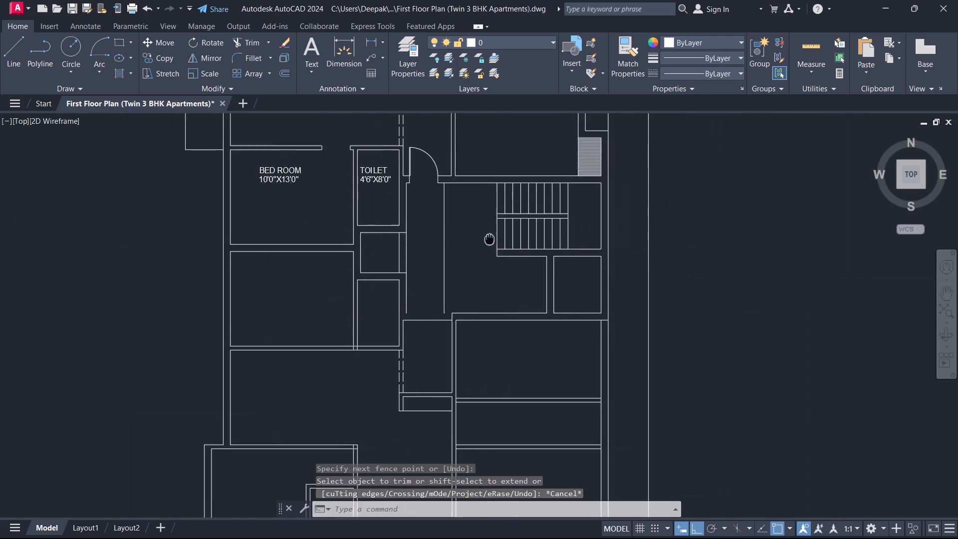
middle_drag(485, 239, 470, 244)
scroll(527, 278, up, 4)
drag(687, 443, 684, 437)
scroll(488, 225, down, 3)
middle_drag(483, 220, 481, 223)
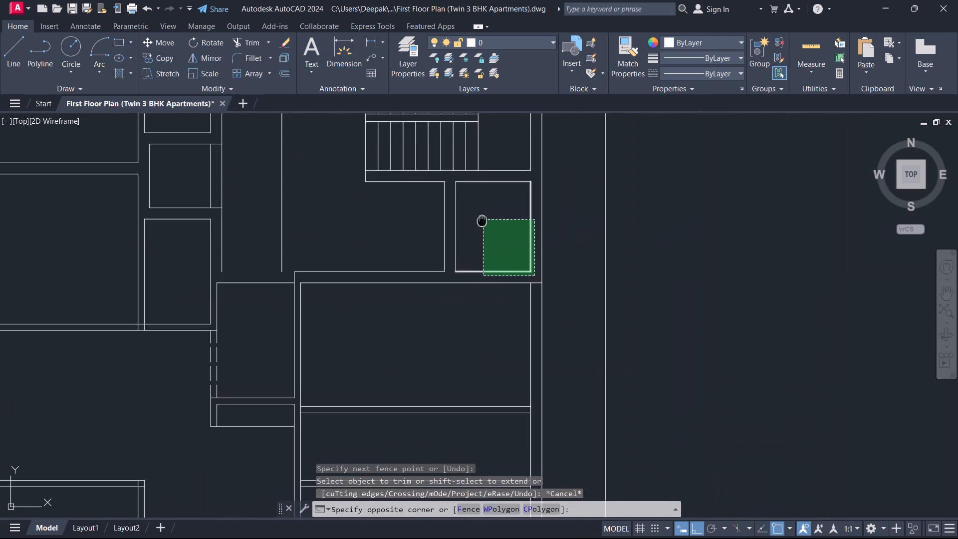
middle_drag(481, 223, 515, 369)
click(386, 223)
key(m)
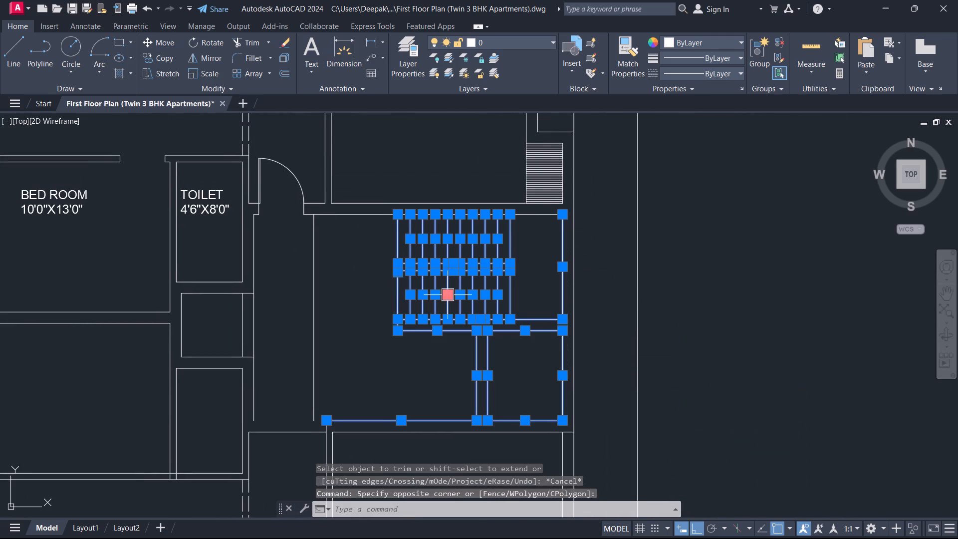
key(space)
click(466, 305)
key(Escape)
Move the staircase and the rooms below it west so the stair's west edge lies on the 4' guide line.
scroll(571, 430, up, 2)
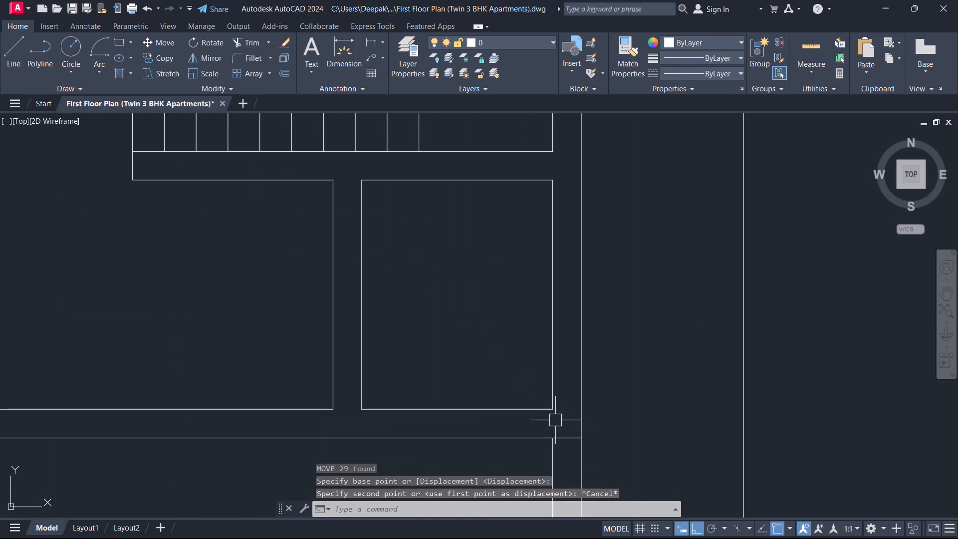
click(555, 420)
scroll(460, 293, down, 2)
middle_drag(460, 293, 575, 376)
click(410, 230)
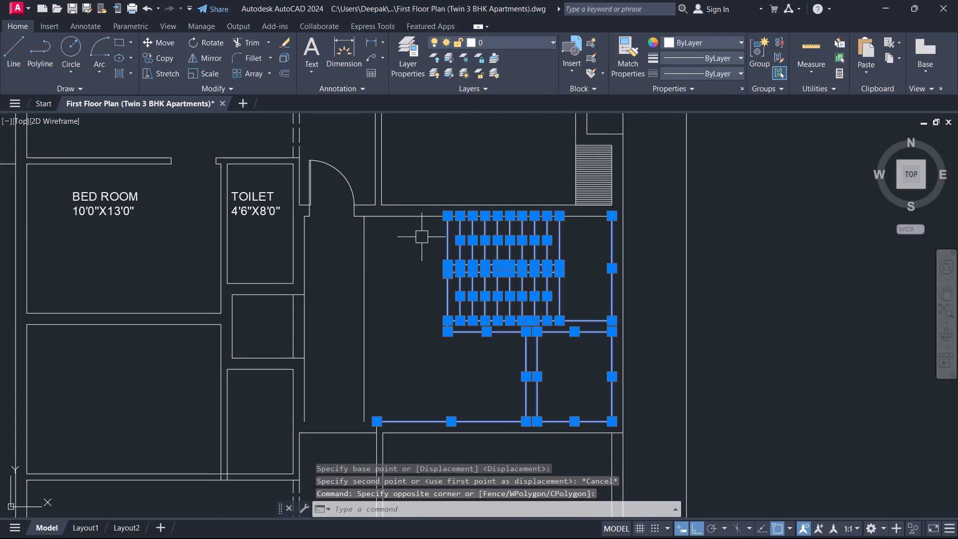
middle_drag(427, 253, 508, 199)
scroll(513, 224, up, 1)
key(m)
key(space)
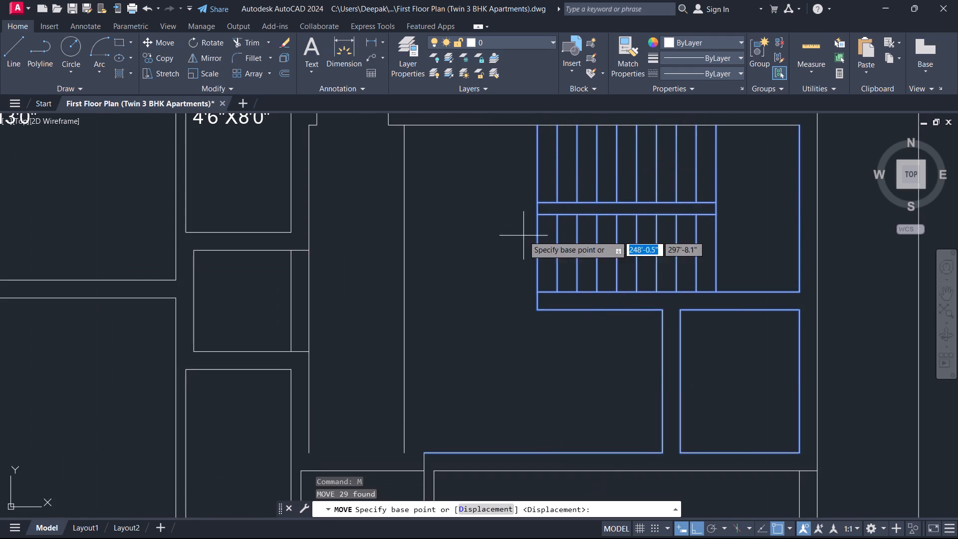
click(536, 249)
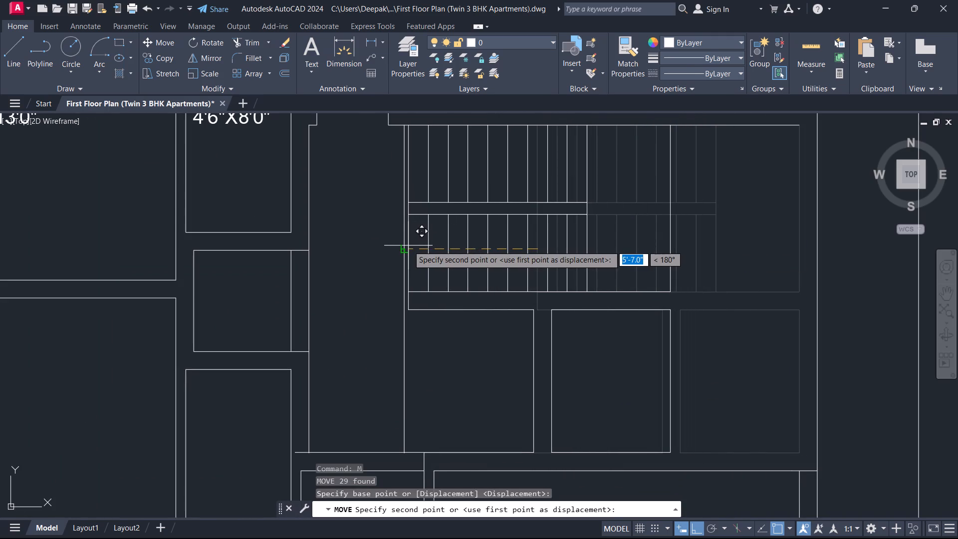
click(408, 246)
key(Escape)
Delete the 4' guide line along the staircase's west edge.
scroll(437, 236, down, 1)
middle_drag(437, 236, 548, 194)
scroll(535, 253, up, 1)
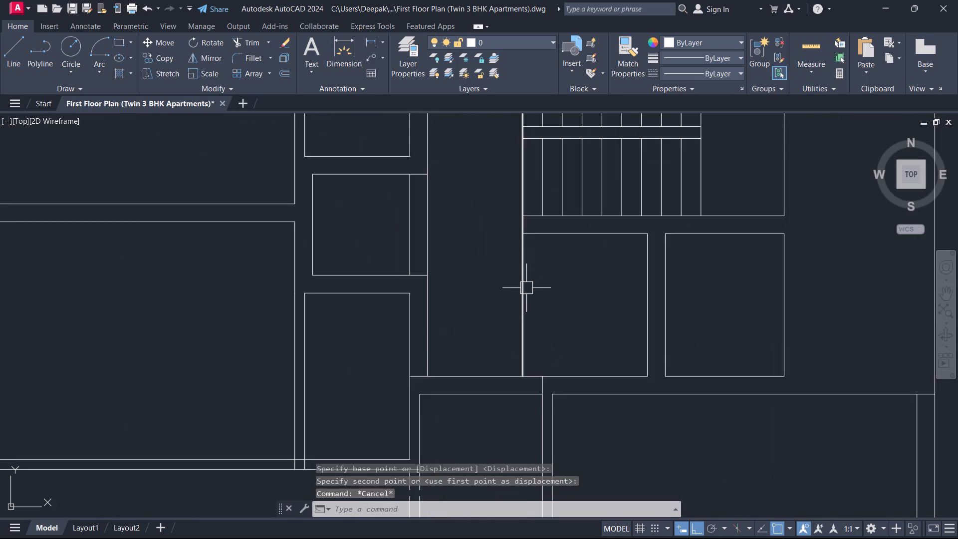
drag(526, 288, 521, 289)
key(Delete)
Shorten the wall line south of the staircase block so its west end meets the vertical wall line.
middle_drag(492, 278, 572, 225)
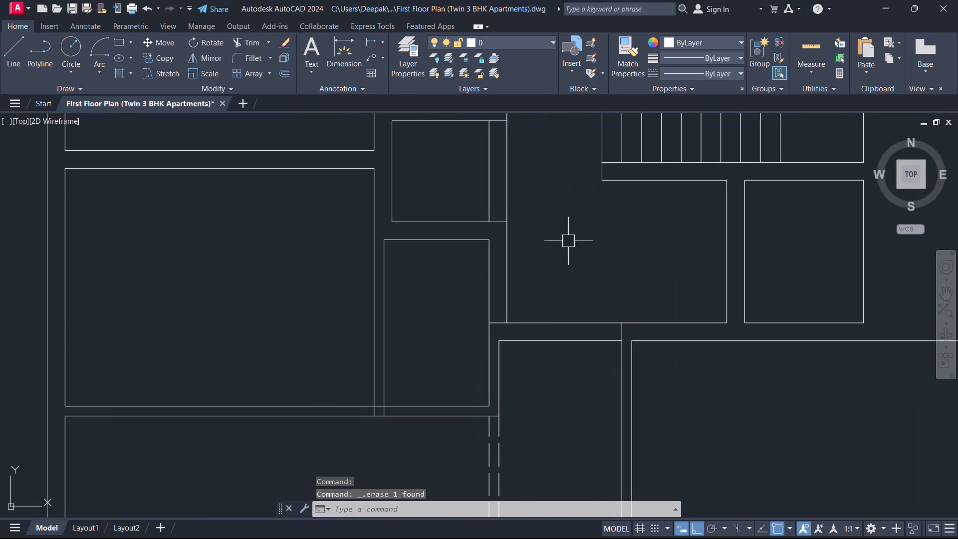
click(534, 323)
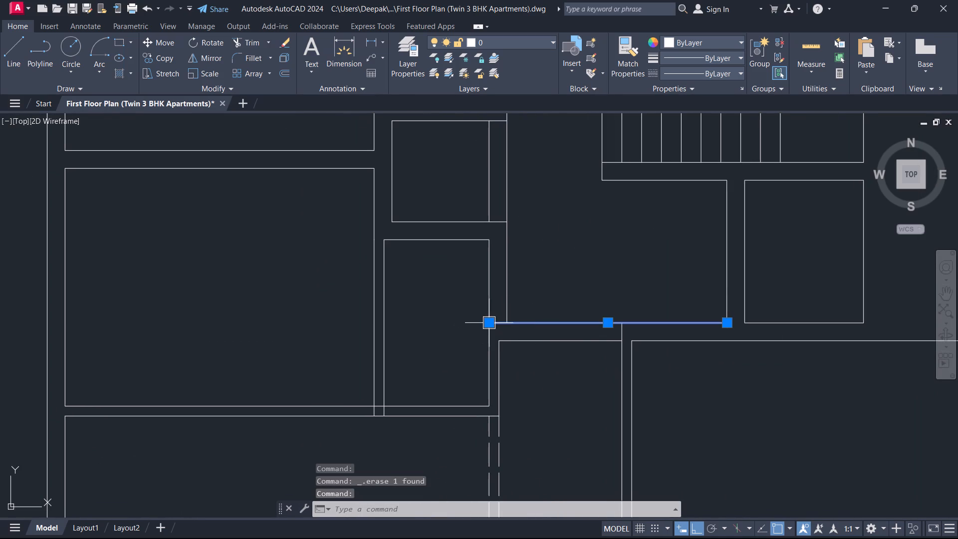
click(489, 326)
click(509, 324)
key(Escape)
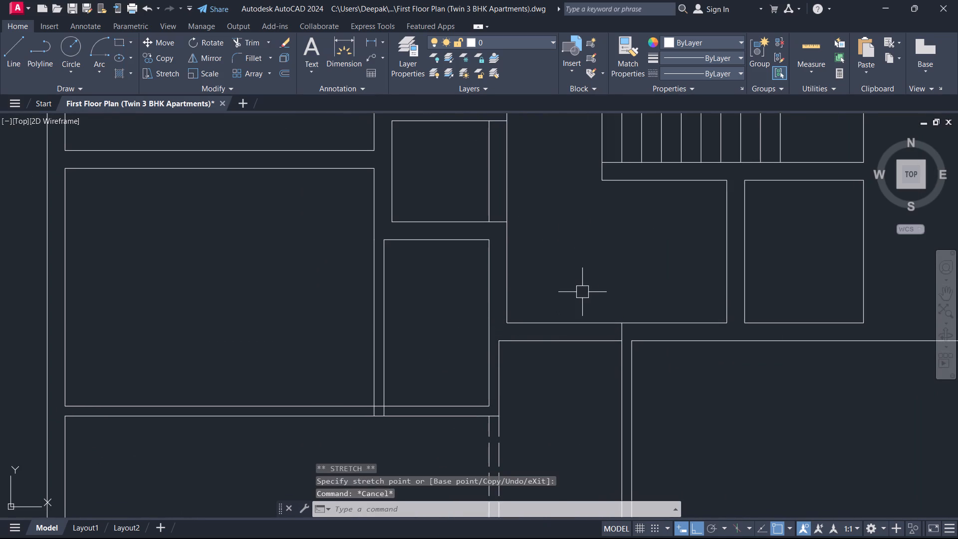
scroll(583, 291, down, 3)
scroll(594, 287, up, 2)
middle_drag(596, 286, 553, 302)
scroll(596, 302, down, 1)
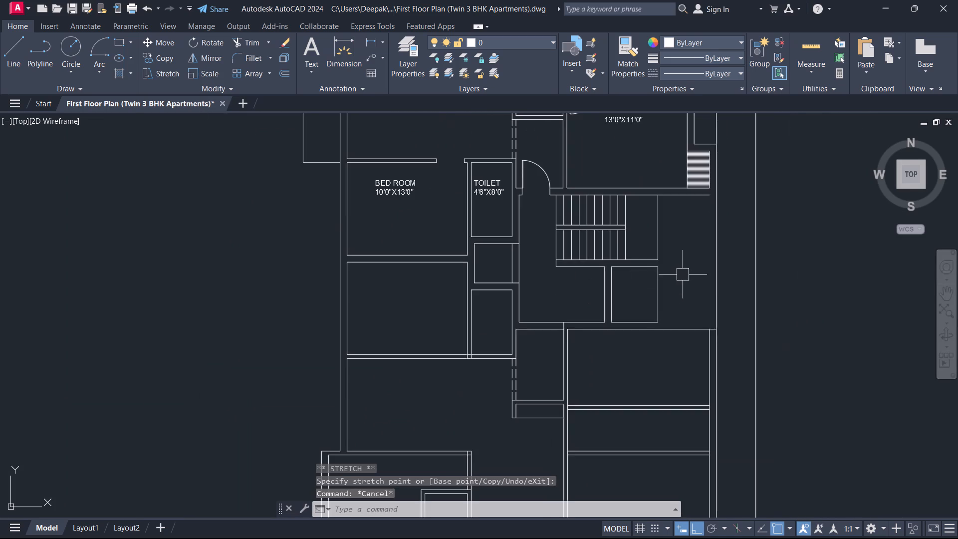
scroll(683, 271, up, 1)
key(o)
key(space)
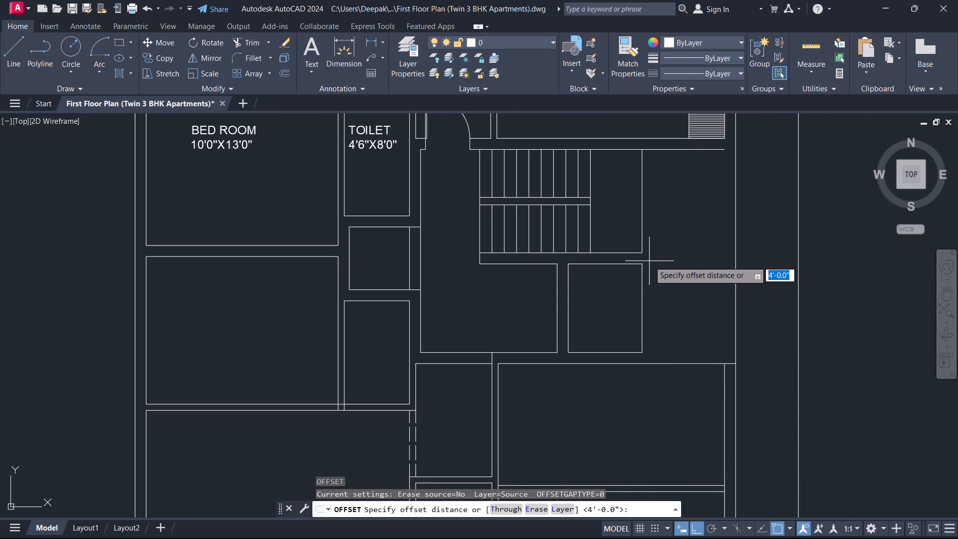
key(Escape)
Move the staircase together with the rooms and wall lines below it 1' to the east.
scroll(654, 355, up, 2)
drag(656, 360, 642, 342)
scroll(499, 257, down, 2)
middle_drag(498, 257, 502, 262)
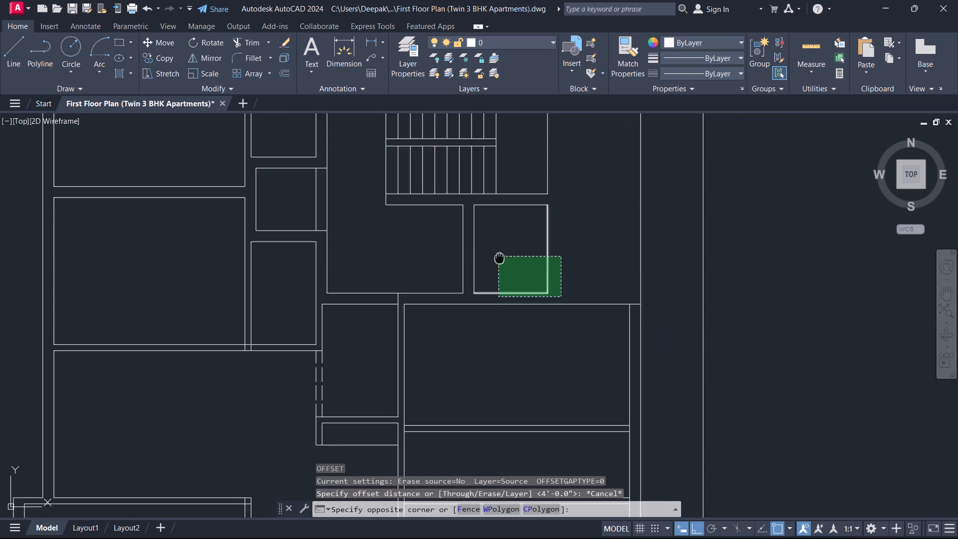
middle_drag(502, 262, 626, 359)
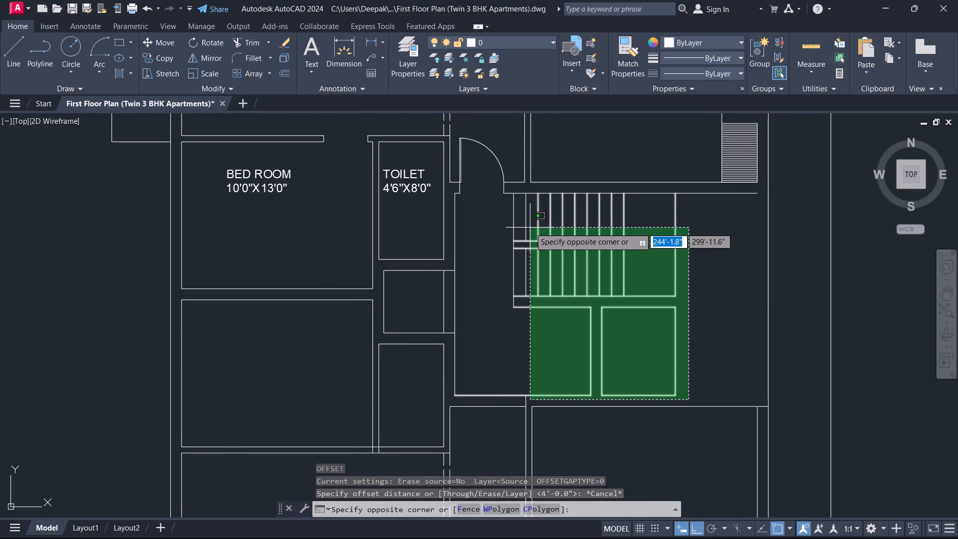
click(530, 228)
drag(545, 338, 532, 299)
click(502, 220)
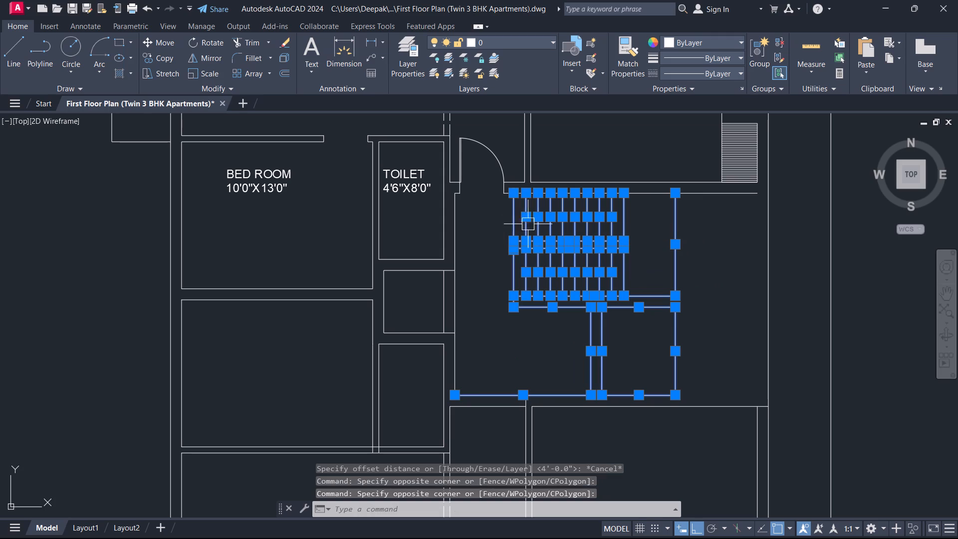
scroll(535, 251, up, 1)
middle_drag(535, 252, 597, 249)
key(m)
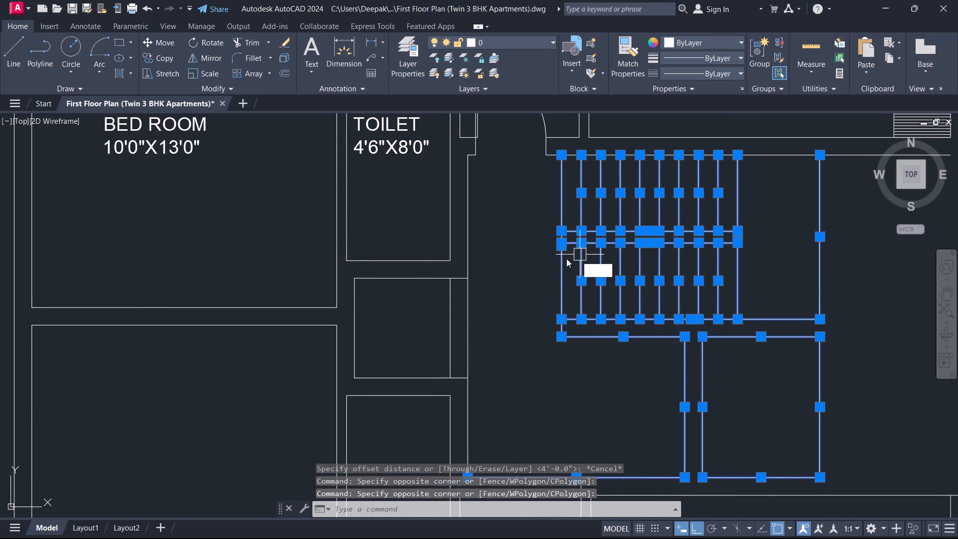
key(space)
click(543, 269)
text(1')
key(Return)
key(Escape)
scroll(644, 277, down, 2)
scroll(698, 303, up, 1)
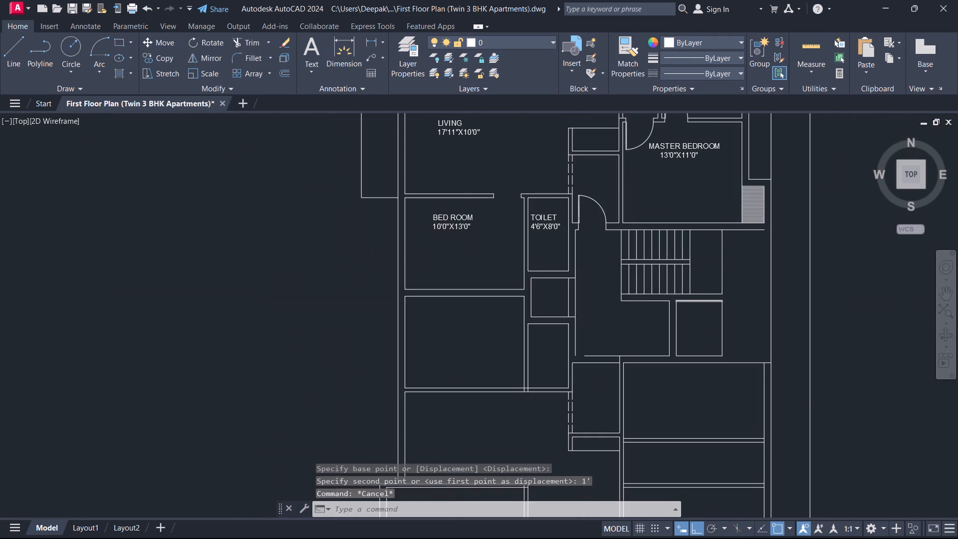
Offset the east wall line of the staircase landing 9" to the east.
text(O 9)
key(Return)
drag(737, 225, 742, 226)
click(772, 232)
key(Escape)
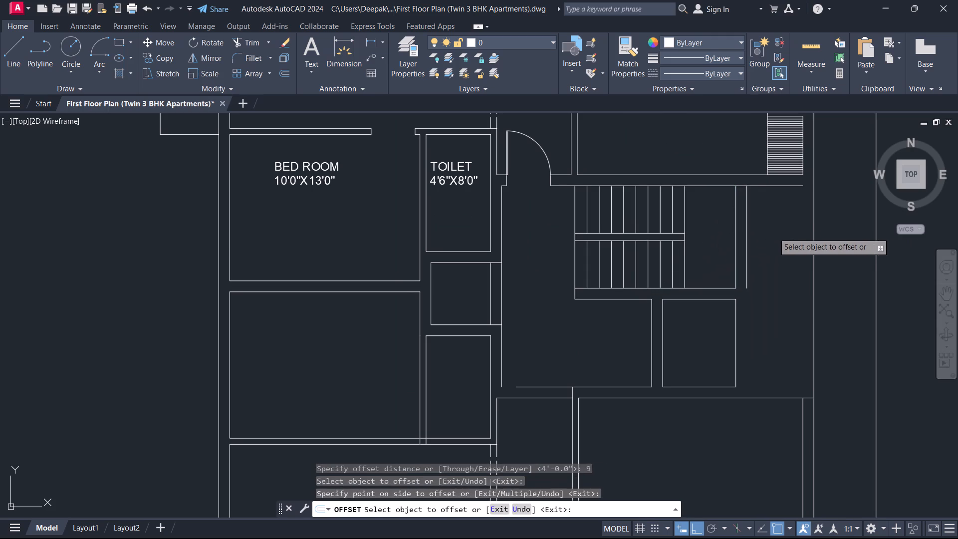
Extend the new line east of the staircase at both ends to the adjoining walls north and south.
text(EX)
key(space)
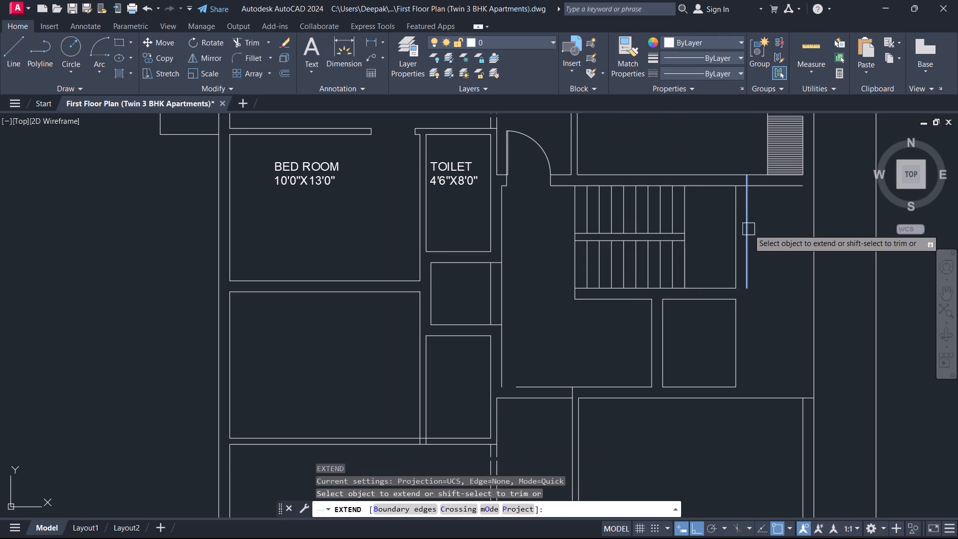
click(748, 229)
click(745, 268)
key(Escape)
Trim the overlapping lines where the staircase's east wall meets the master bedroom's south wall.
scroll(766, 194, up, 1)
middle_drag(766, 194, 738, 254)
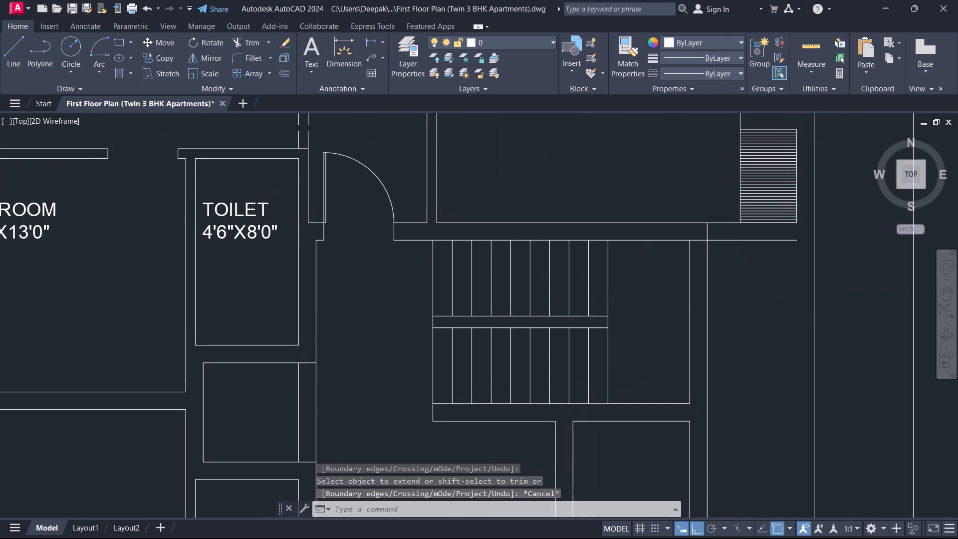
scroll(733, 236, up, 1)
scroll(689, 236, up, 1)
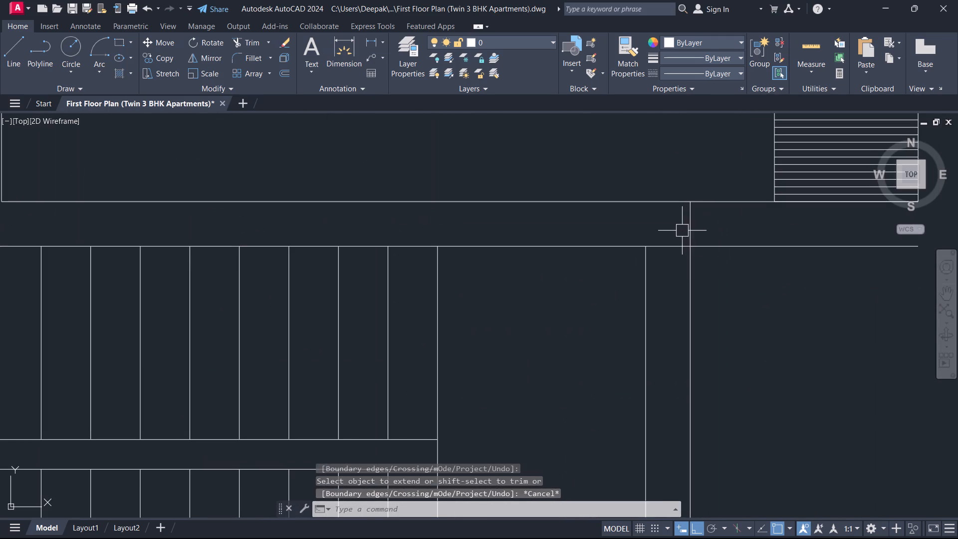
text(TR)
key(space)
drag(674, 253, 706, 224)
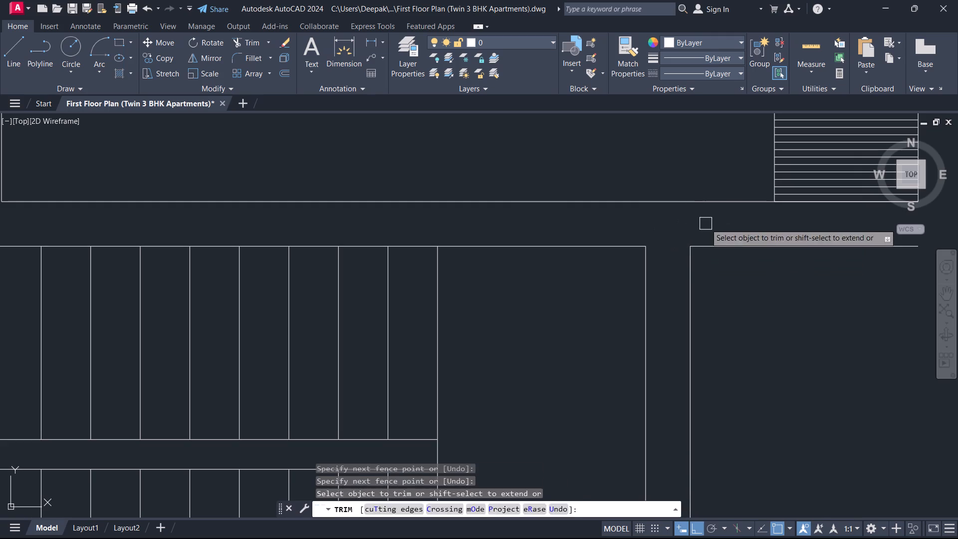
key(Escape)
Extend the outer line of the master bedroom's south wall east to the building's outer wall line.
scroll(730, 242, down, 2)
middle_drag(731, 246, 653, 251)
text(EX)
key(space)
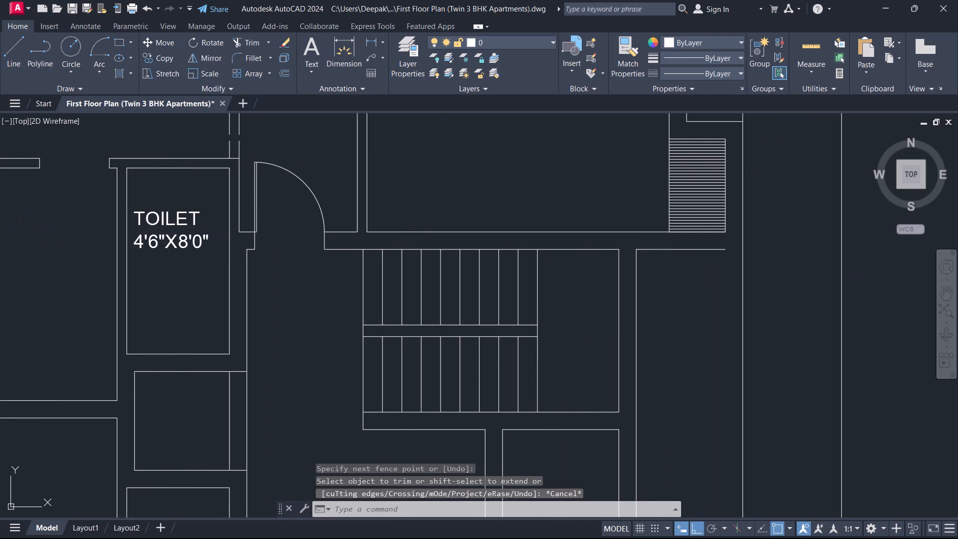
click(690, 253)
key(Escape)
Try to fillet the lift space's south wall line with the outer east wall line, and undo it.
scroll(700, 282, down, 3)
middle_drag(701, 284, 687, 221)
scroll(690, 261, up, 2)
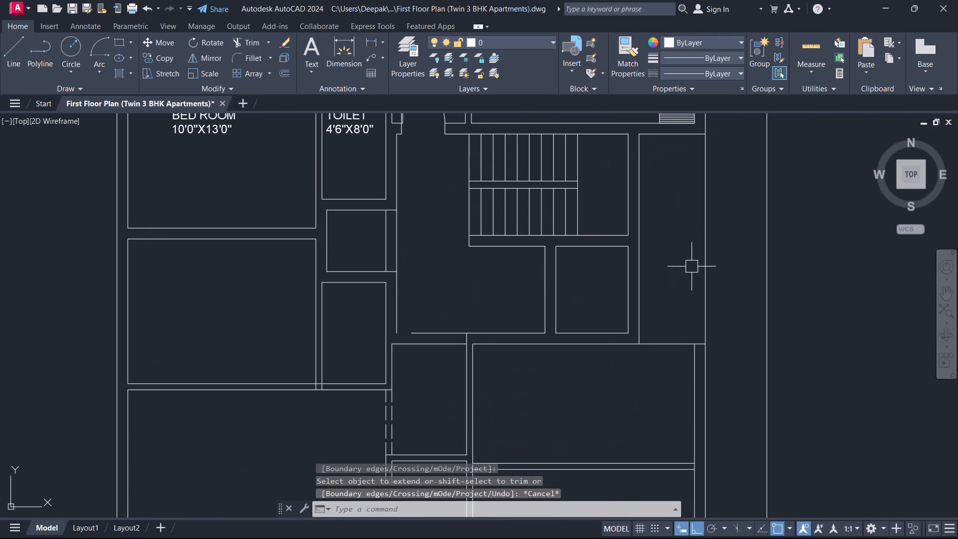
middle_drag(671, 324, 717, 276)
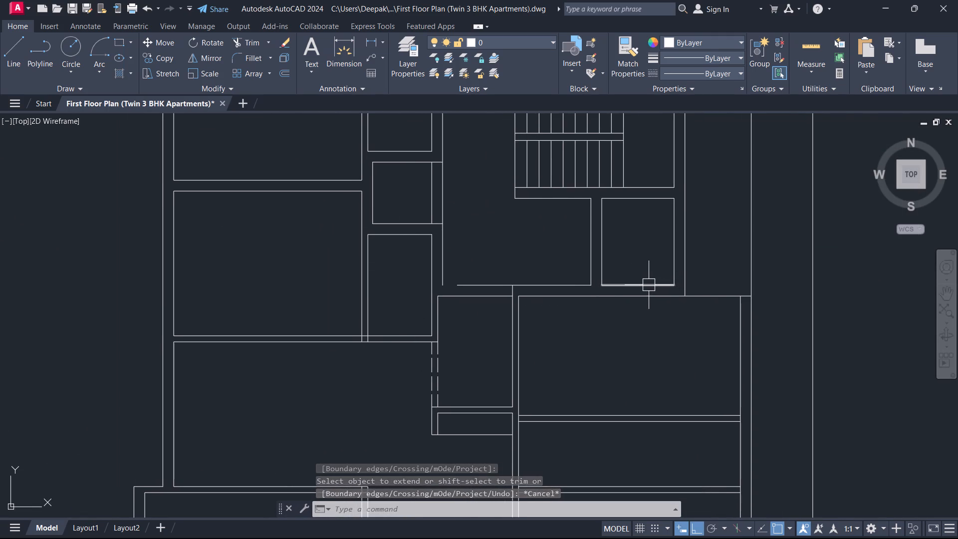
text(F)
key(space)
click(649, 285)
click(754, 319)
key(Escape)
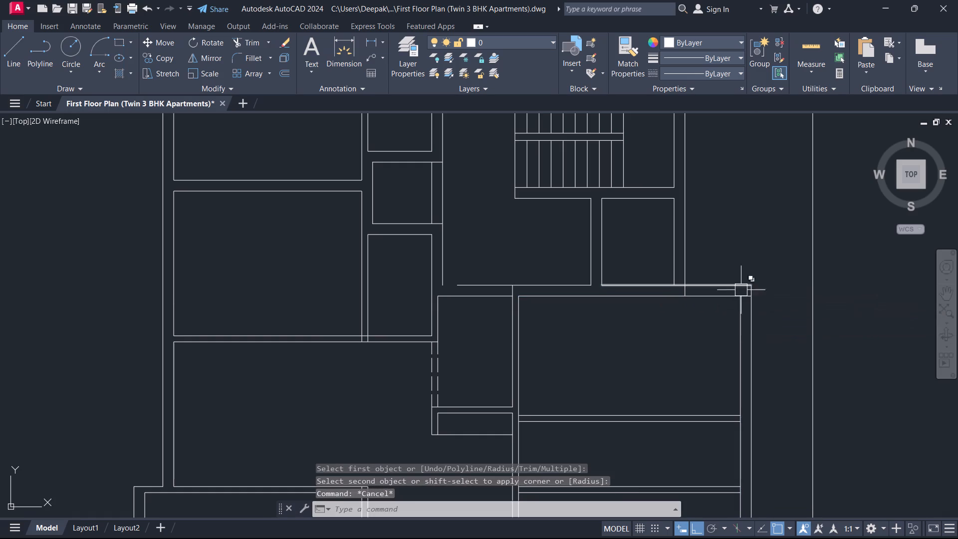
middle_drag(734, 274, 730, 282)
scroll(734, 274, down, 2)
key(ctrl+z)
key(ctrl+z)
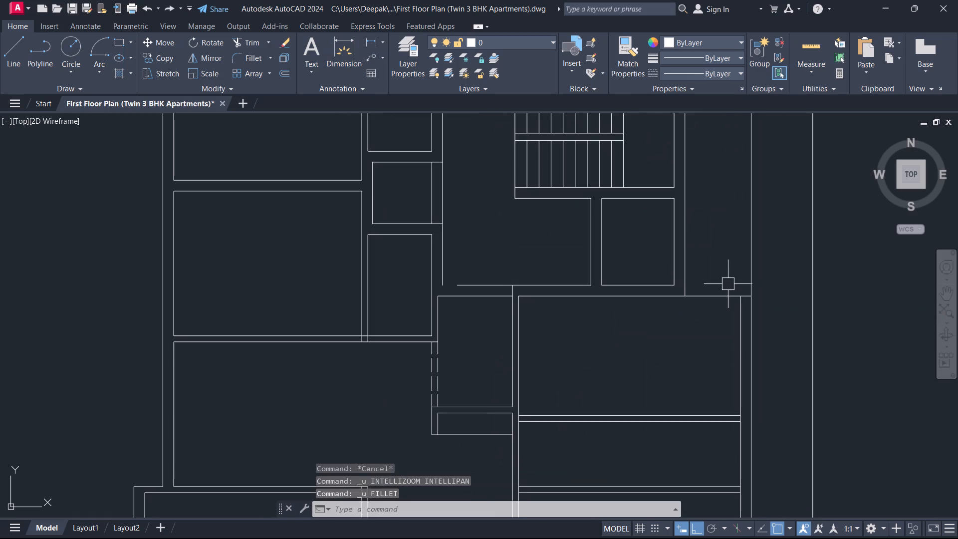
Extend the lift space's south wall line east to the building's outer wall line.
key(e)
key(x)
key(space)
click(640, 278)
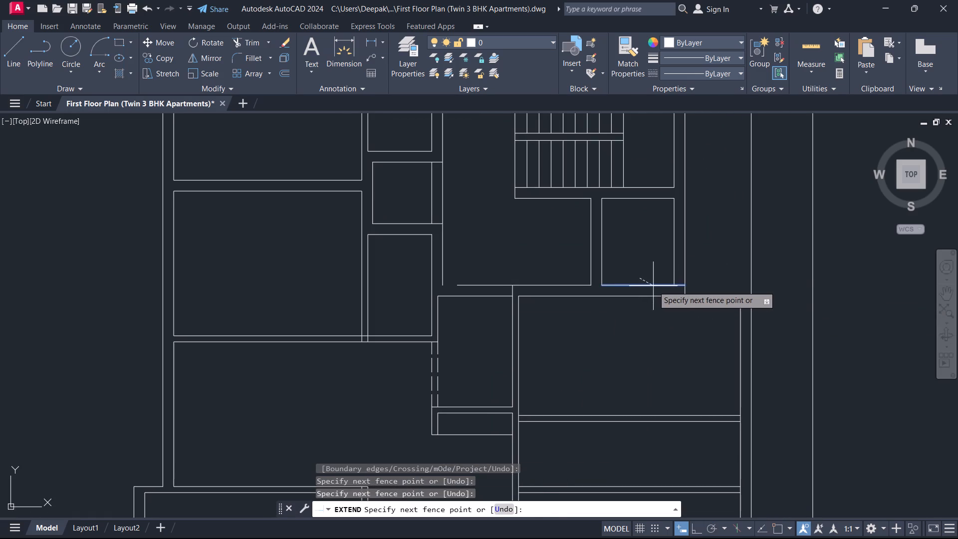
click(661, 286)
click(660, 286)
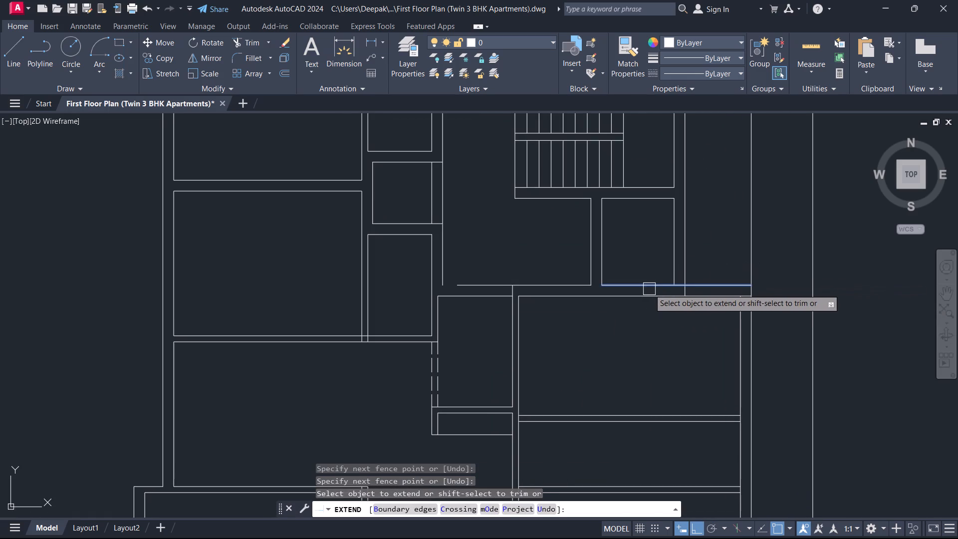
click(648, 289)
key(Escape)
Extend the lower line of the kitchen's south wall east to the building's outer wall line.
scroll(742, 275, down, 1)
middle_drag(742, 275, 687, 324)
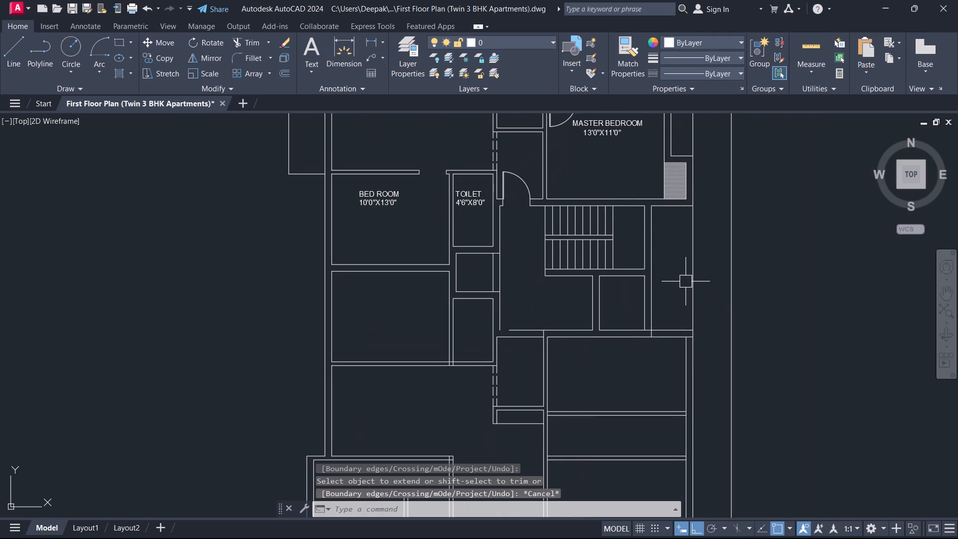
middle_drag(686, 281, 628, 318)
scroll(629, 318, down, 1)
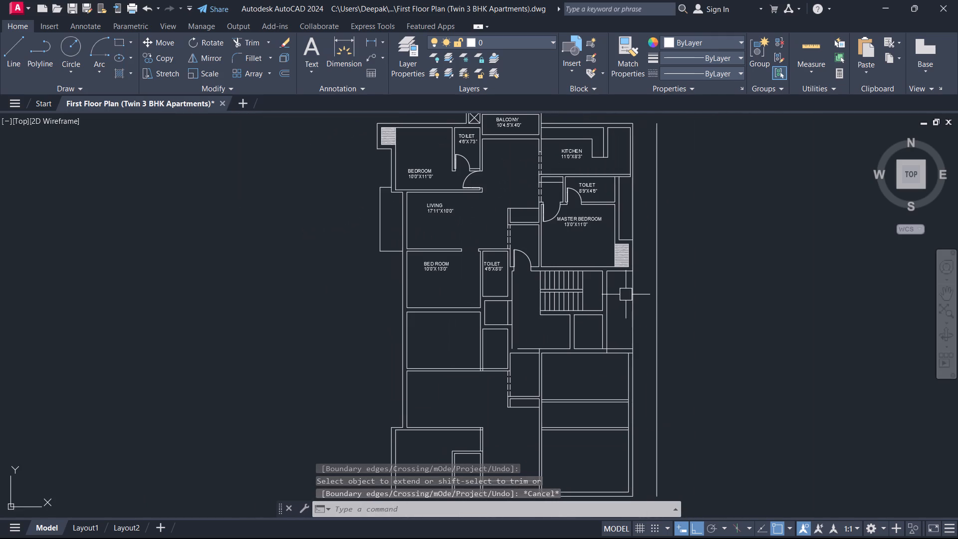
scroll(608, 189, up, 1)
middle_drag(614, 188, 553, 225)
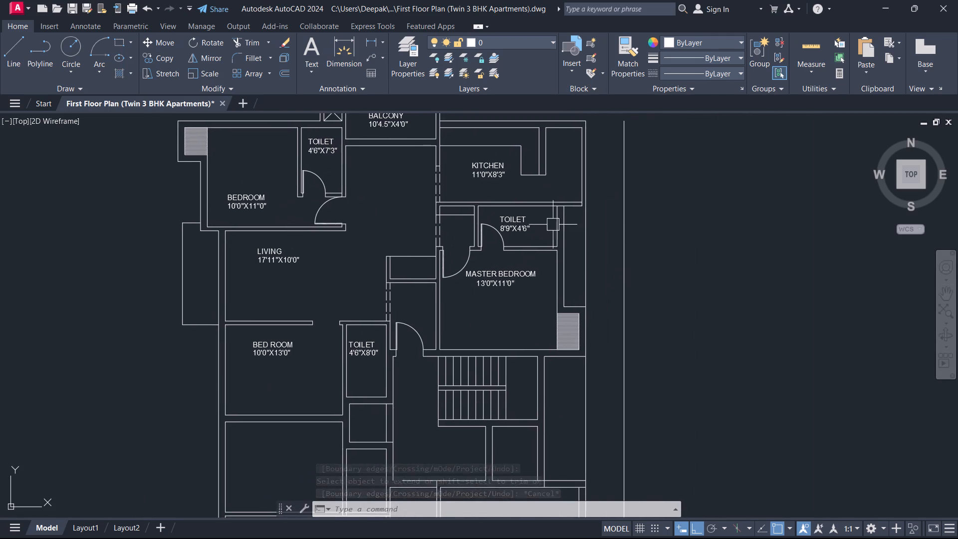
key(Escape)
scroll(567, 197, up, 3)
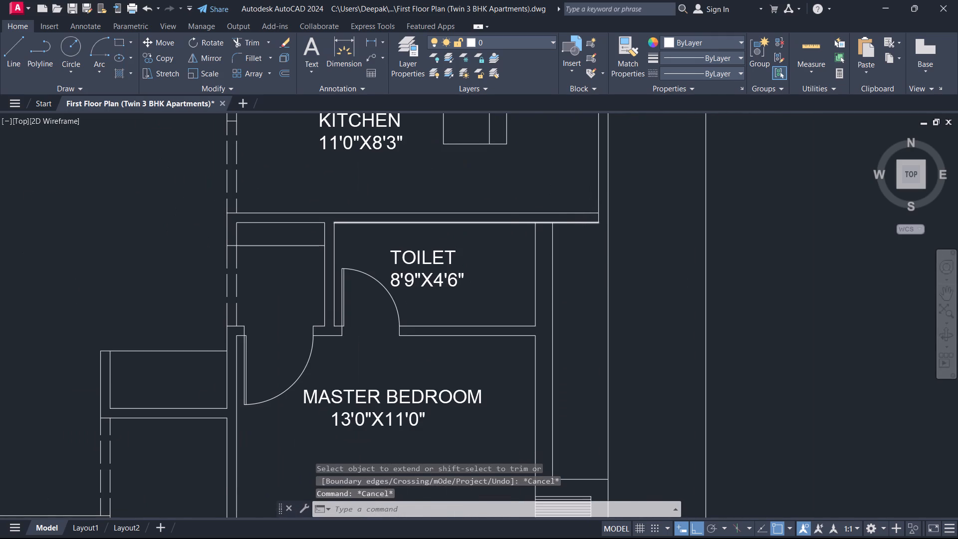
text(EX)
key(space)
click(577, 222)
key(Escape)
scroll(617, 210, up, 2)
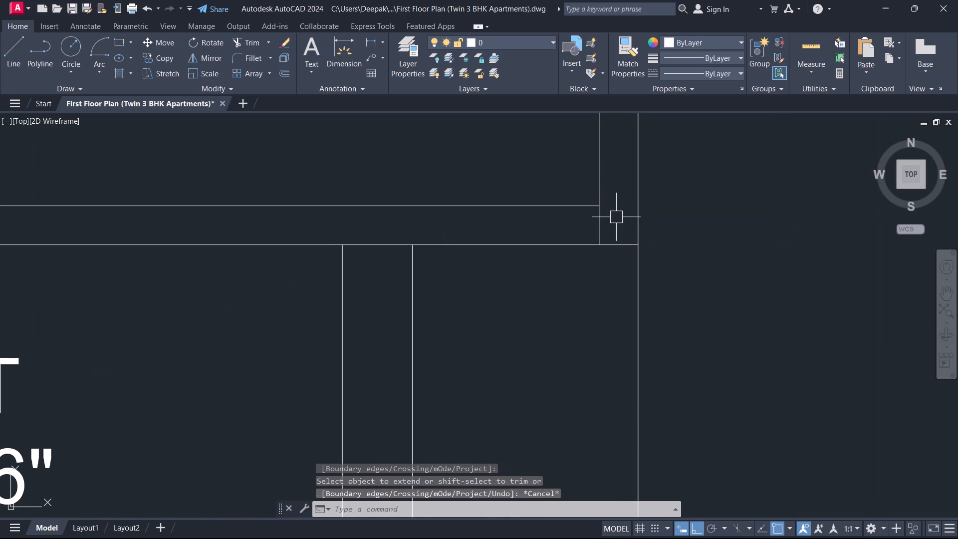
Trim the kitchen's inner east wall line where it crosses the thickness of the south wall.
text(TR)
key(space)
click(616, 218)
click(577, 226)
key(Escape)
Trim away the outer east wall line segments beside the toilet and master bedroom recess and beside the staircase block.
scroll(572, 231, down, 5)
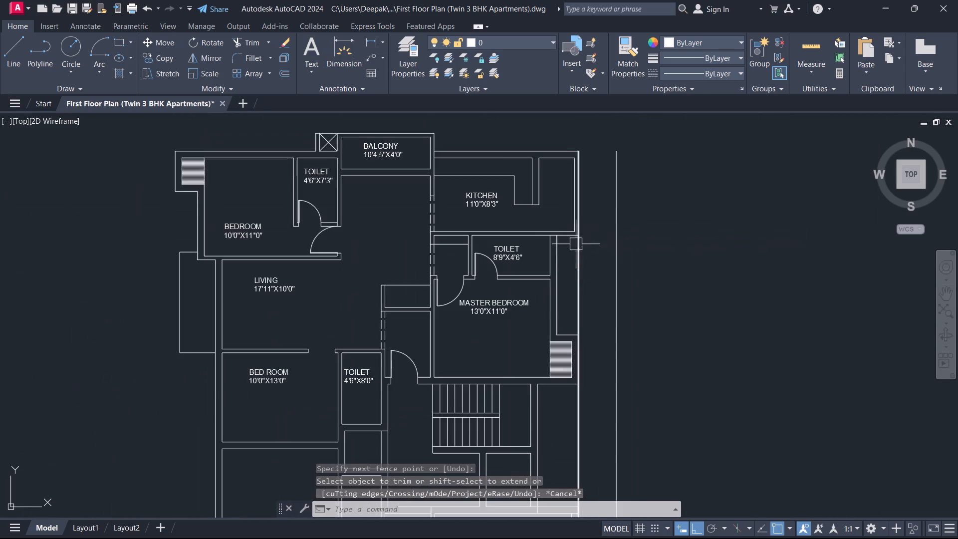
middle_drag(594, 311, 605, 173)
middle_drag(579, 291, 593, 260)
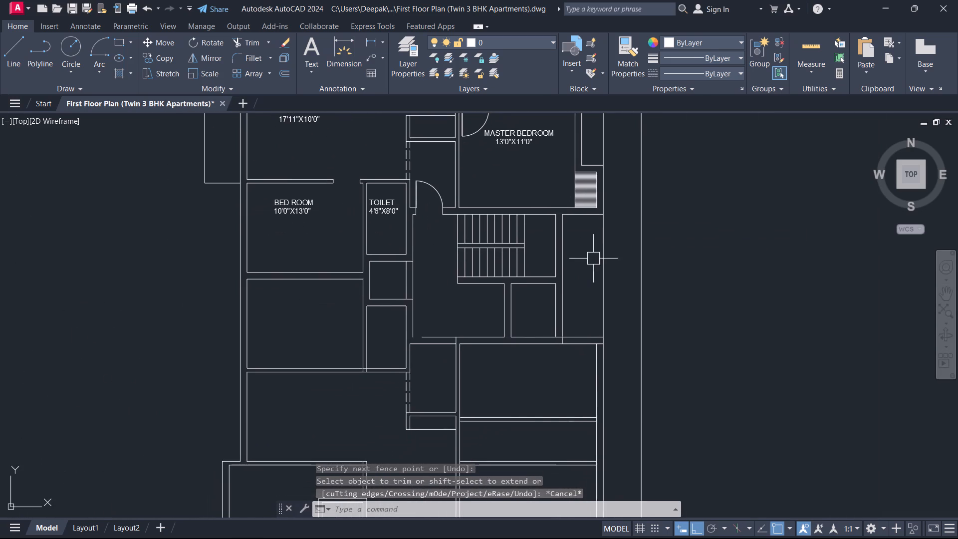
scroll(594, 247, down, 1)
scroll(596, 177, up, 1)
middle_drag(596, 177, 584, 241)
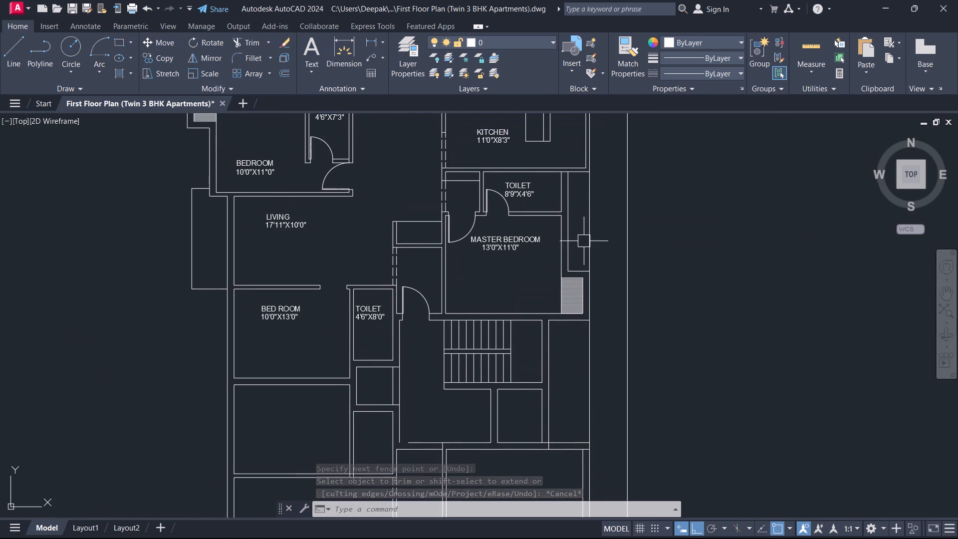
scroll(579, 249, down, 1)
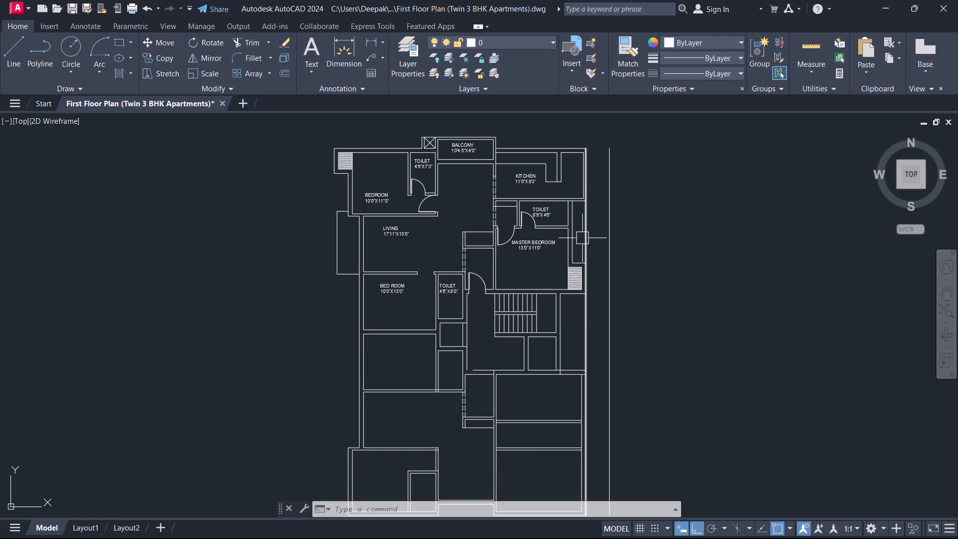
middle_click(582, 237)
scroll(582, 237, up, 1)
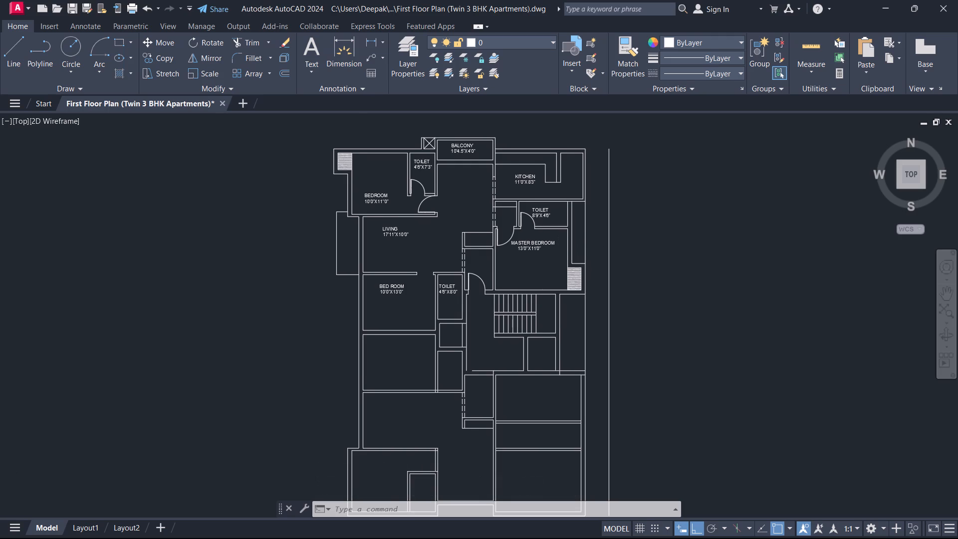
text(TR)
key(space)
click(579, 238)
click(601, 238)
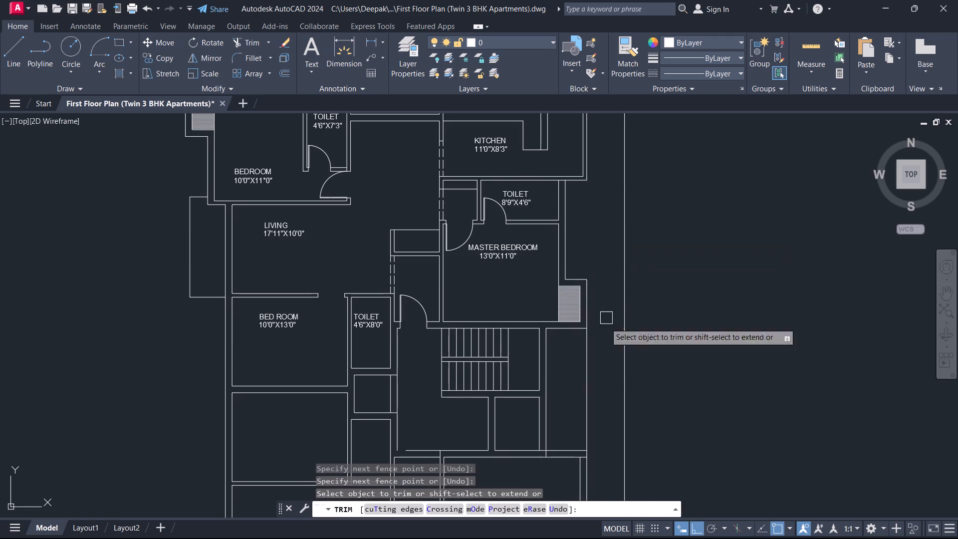
click(603, 357)
click(579, 362)
middle_drag(578, 363, 633, 235)
scroll(633, 235, up, 1)
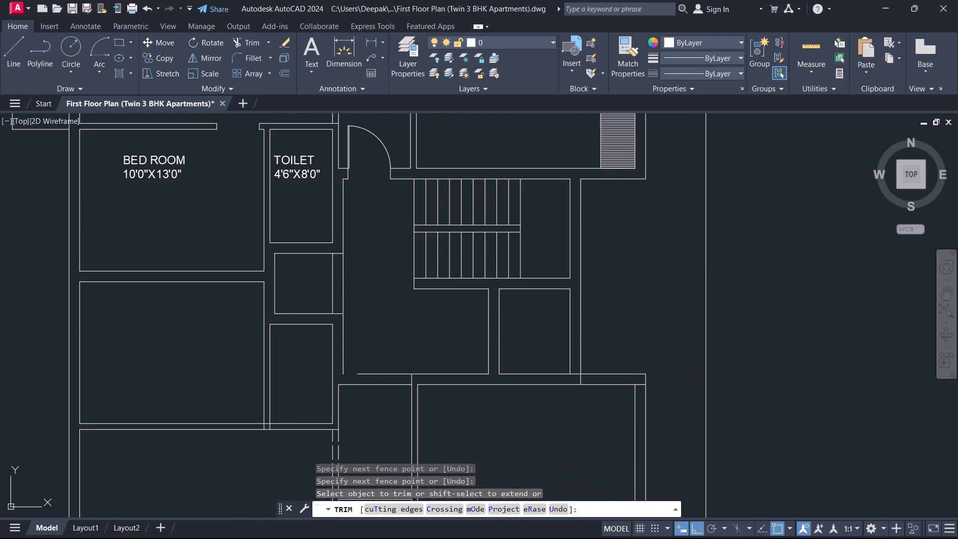
key(Escape)
Trim the overlapping lines where the lift space's east wall meets the wall to its south.
middle_drag(614, 381, 634, 263)
scroll(614, 378, up, 1)
scroll(654, 260, up, 2)
key(space)
click(703, 275)
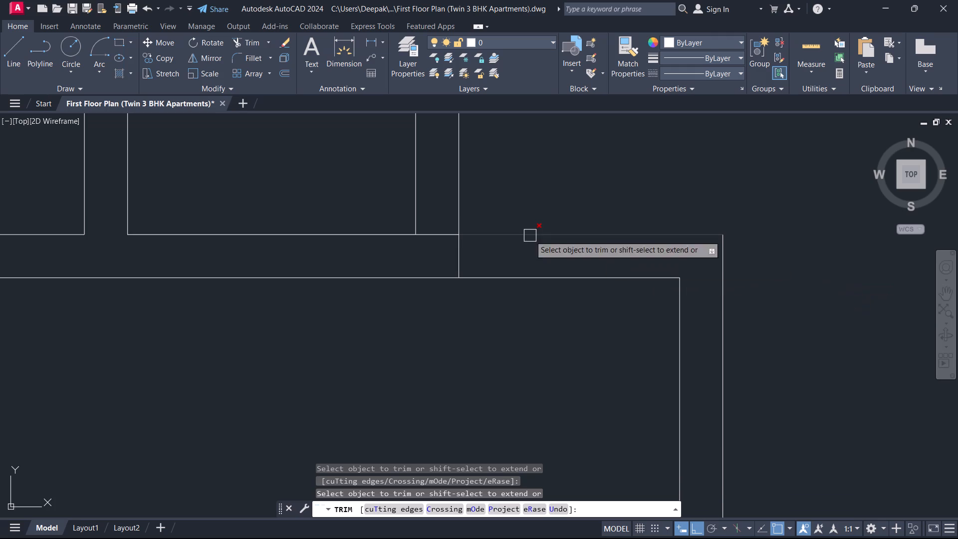
click(482, 252)
click(420, 256)
click(431, 224)
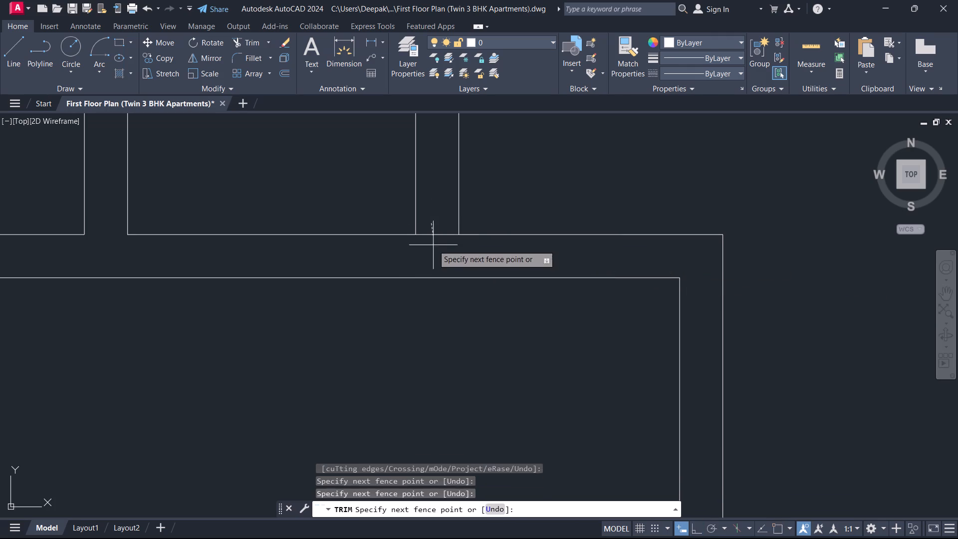
click(434, 248)
key(Escape)
Fillet the lobby's south wall line with its west wall line at radius 0 to close the corner.
scroll(370, 252, down, 3)
middle_drag(324, 235, 520, 268)
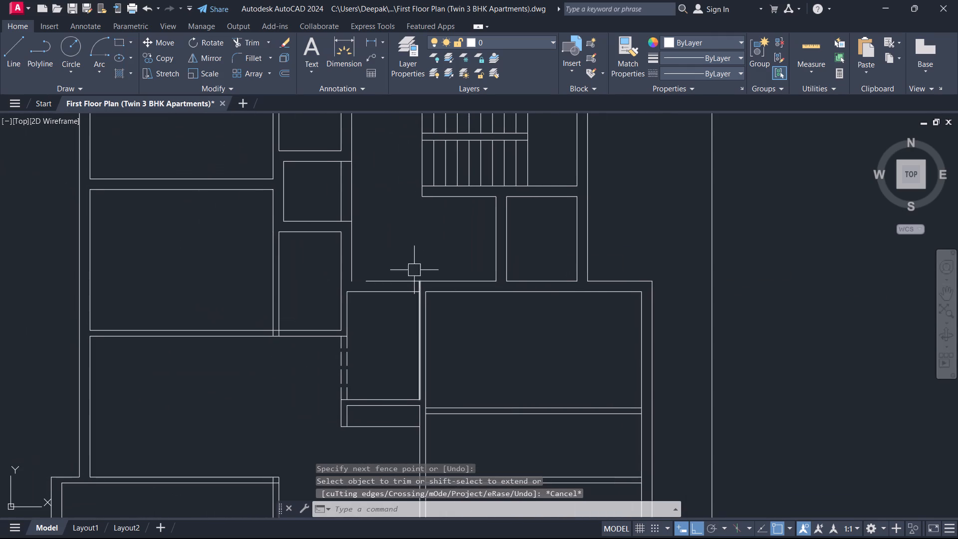
middle_drag(405, 269, 541, 211)
scroll(406, 265, up, 1)
key(f)
key(space)
click(498, 227)
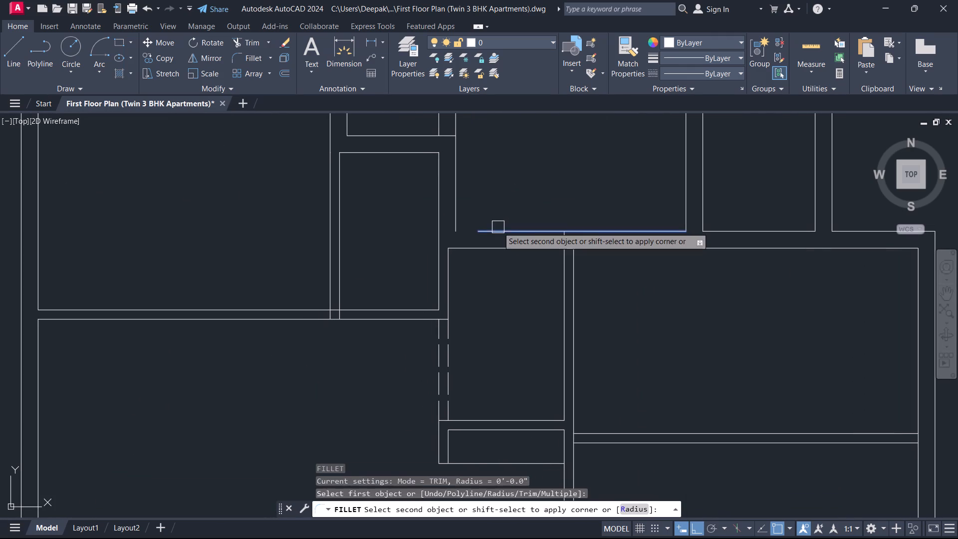
click(459, 209)
key(Escape)
Offset the west wall line of the southern apartment's east rooms 4' to the east.
scroll(504, 200, down, 1)
middle_drag(506, 199, 526, 226)
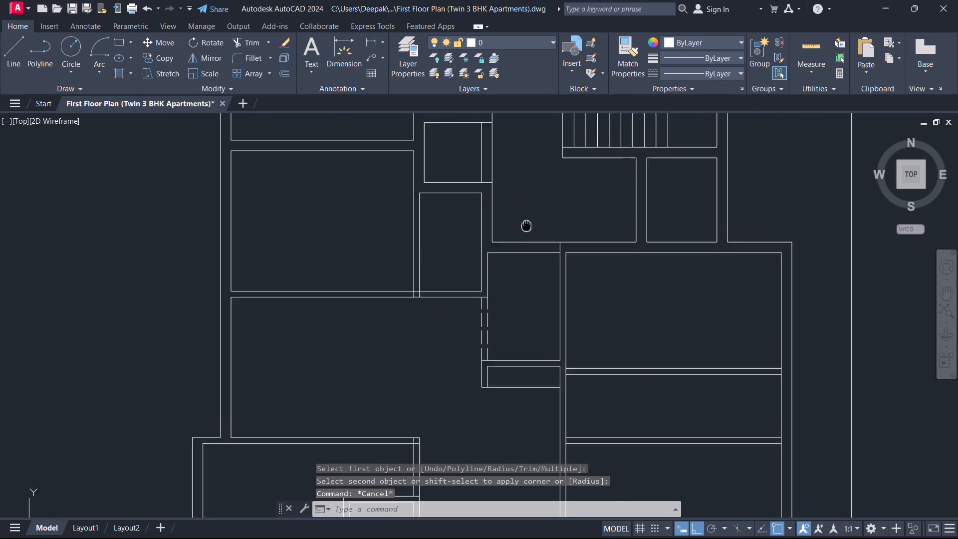
middle_drag(526, 226, 529, 236)
middle_drag(654, 239, 571, 201)
middle_drag(581, 279, 605, 244)
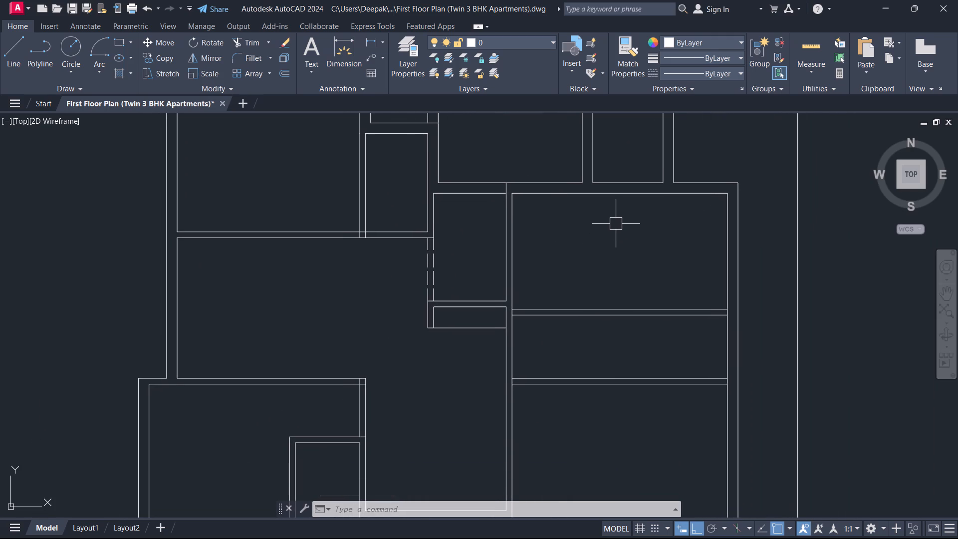
key(Escape)
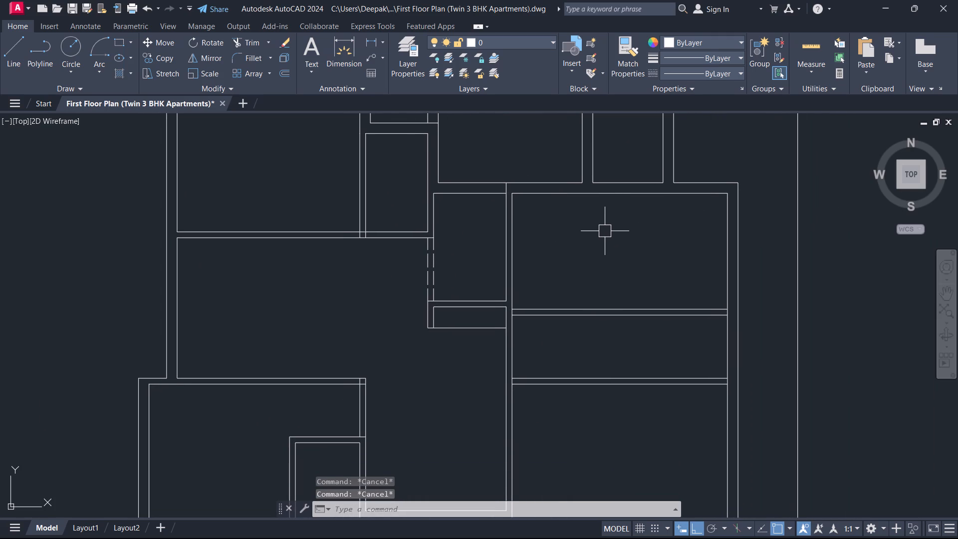
middle_drag(604, 232, 539, 230)
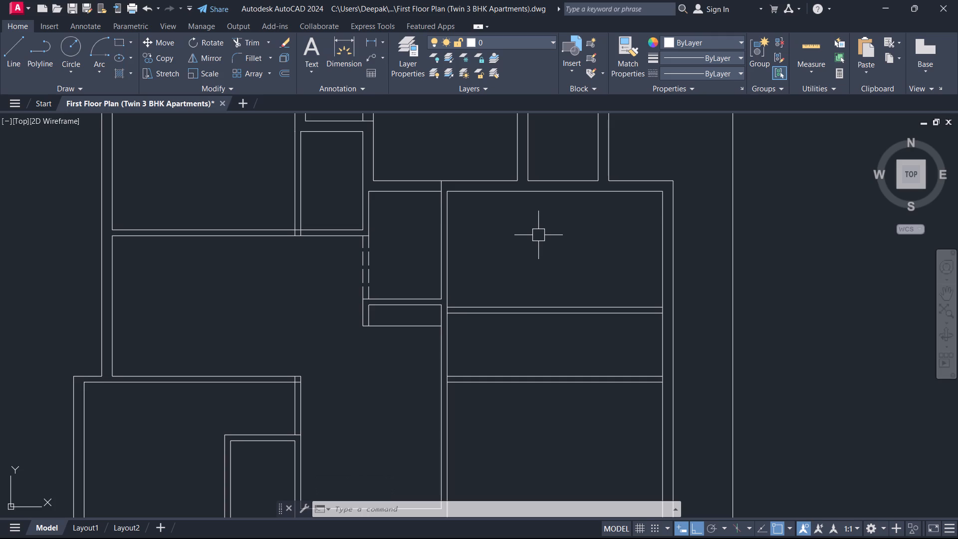
scroll(456, 312, up, 3)
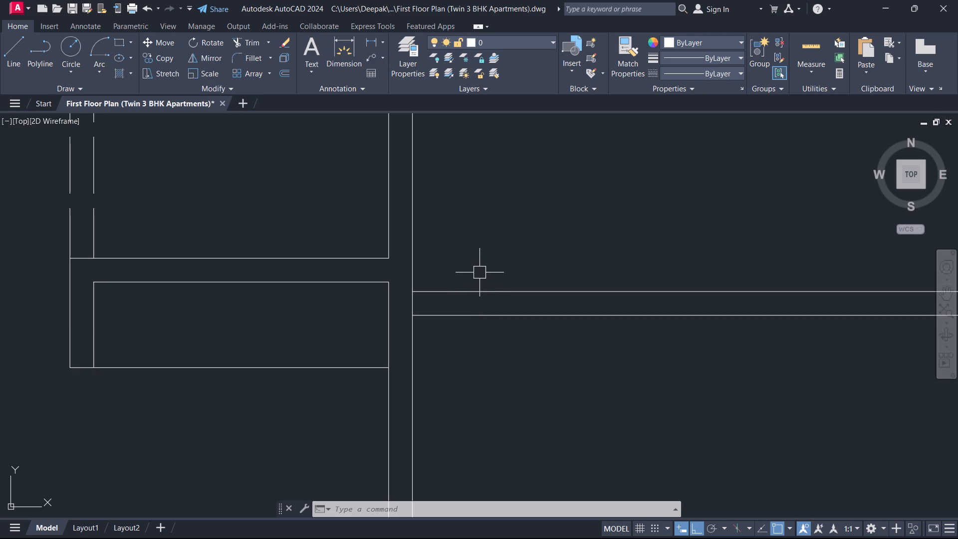
text(O)
key(space)
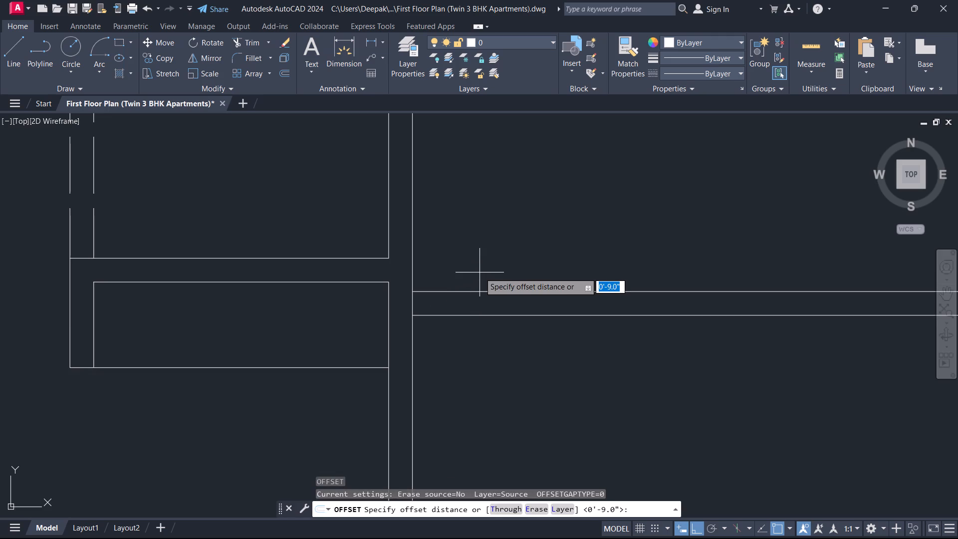
key(4)
key(apostrophe)
key(Return)
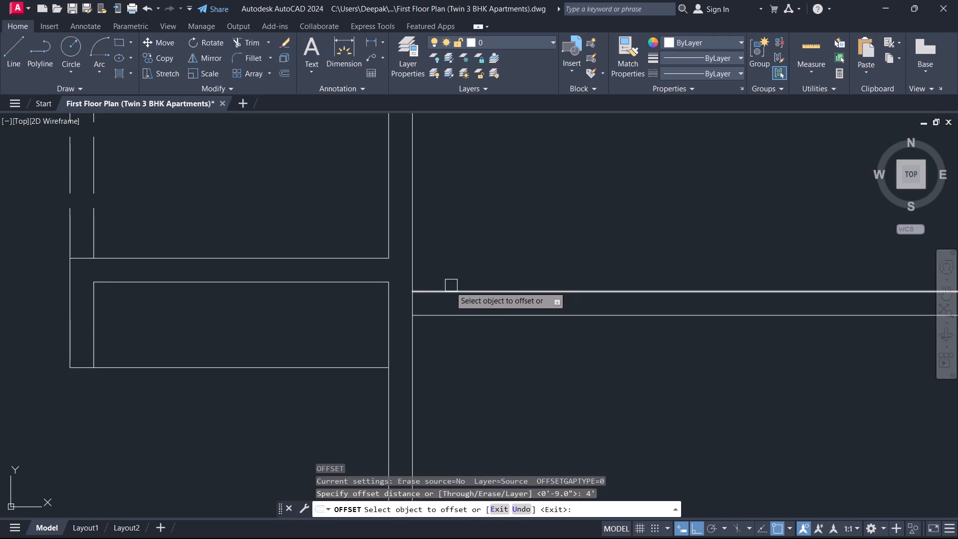
drag(412, 264, 429, 262)
drag(577, 239, 586, 238)
key(Escape)
scroll(637, 239, down, 5)
scroll(646, 243, up, 1)
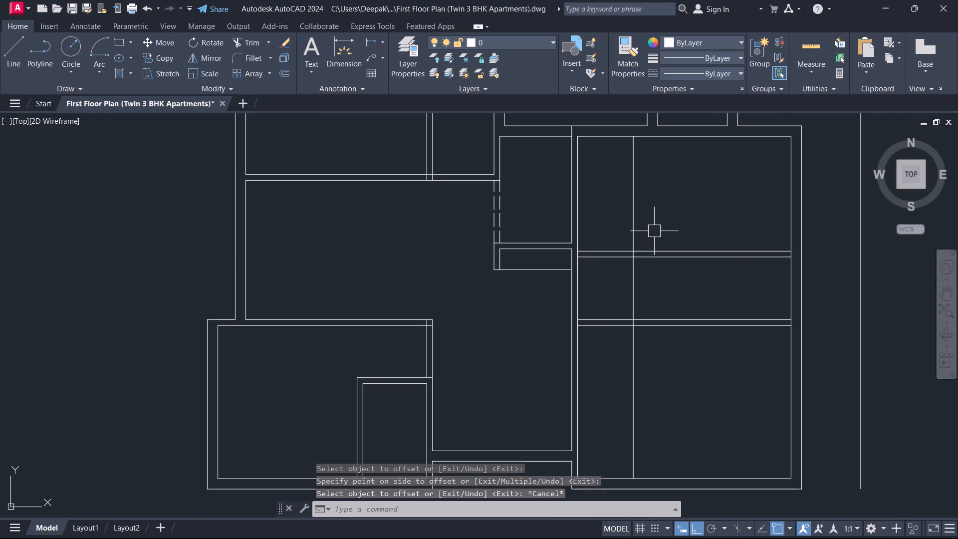
Trim the new offset line in the north and south east rooms, keeping only the portion crossing the middle room.
text(TR)
key(space)
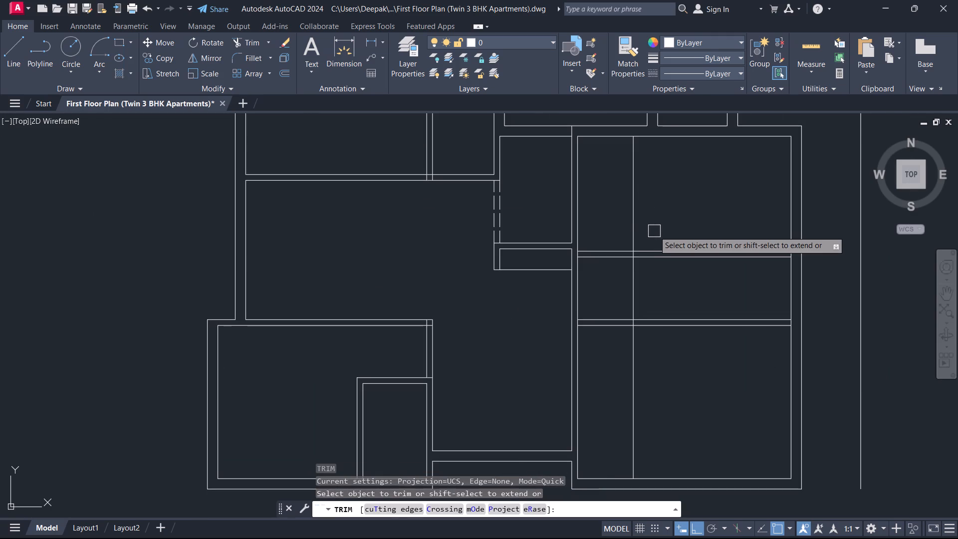
click(636, 206)
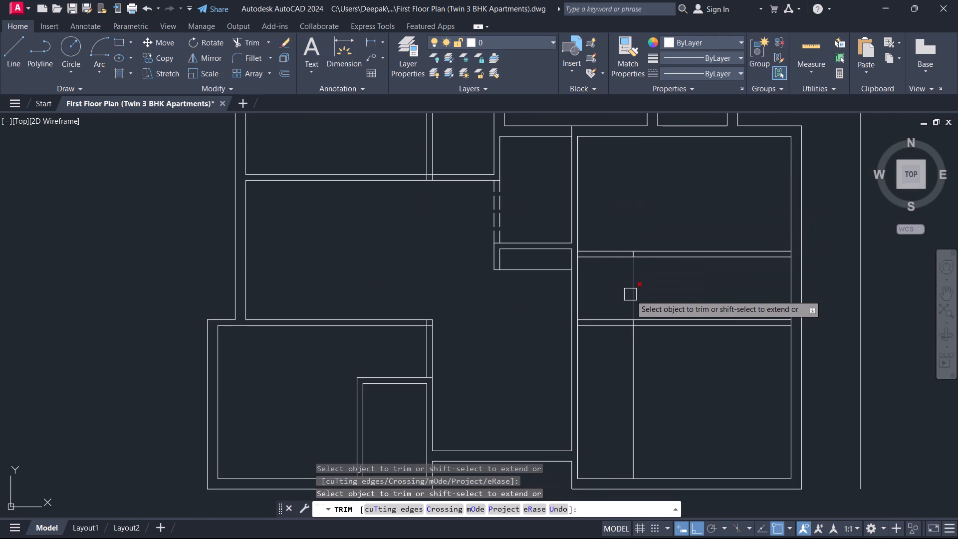
click(640, 390)
click(624, 378)
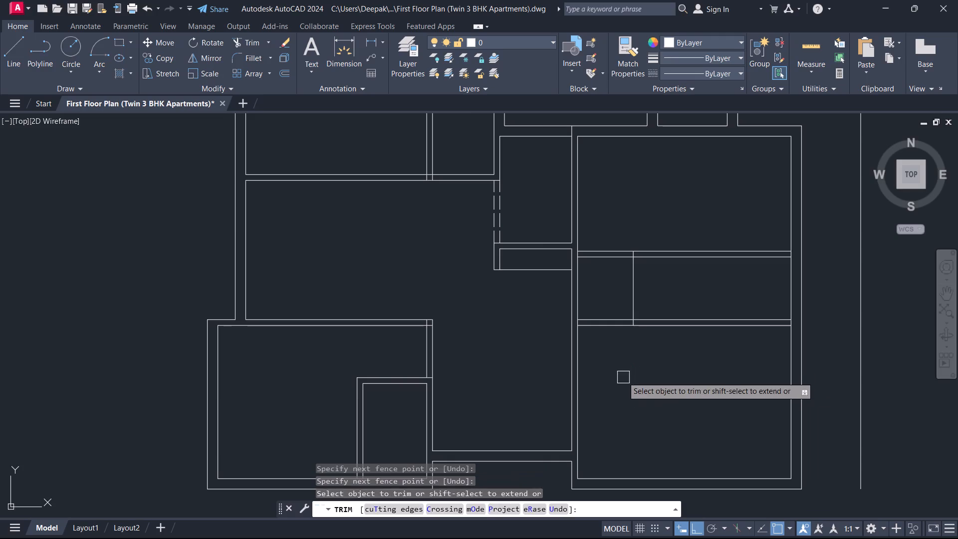
key(Escape)
Break both lines of the middle room's north wall at their intersections with the new partition line.
middle_drag(613, 273, 647, 282)
scroll(643, 268, up, 4)
click(643, 267)
click(630, 247)
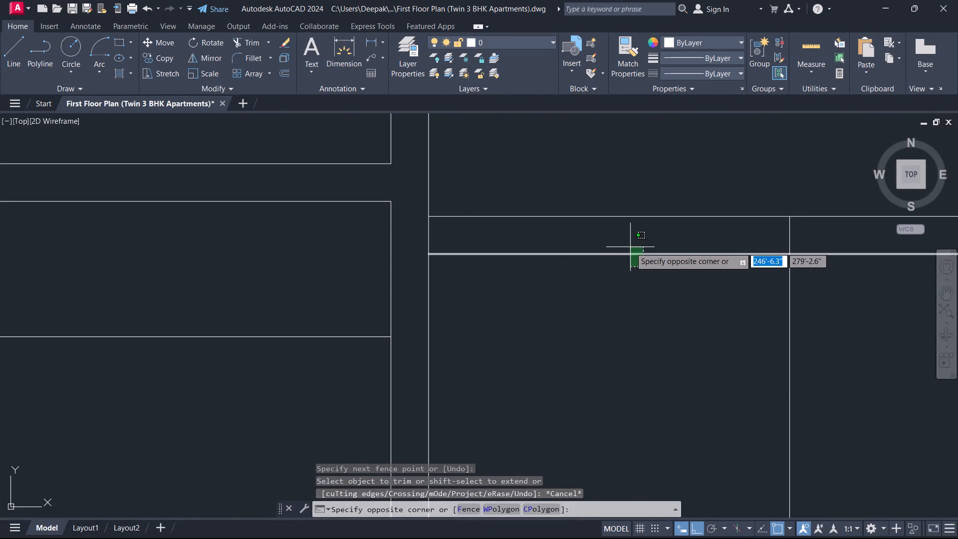
text(BR)
key(space)
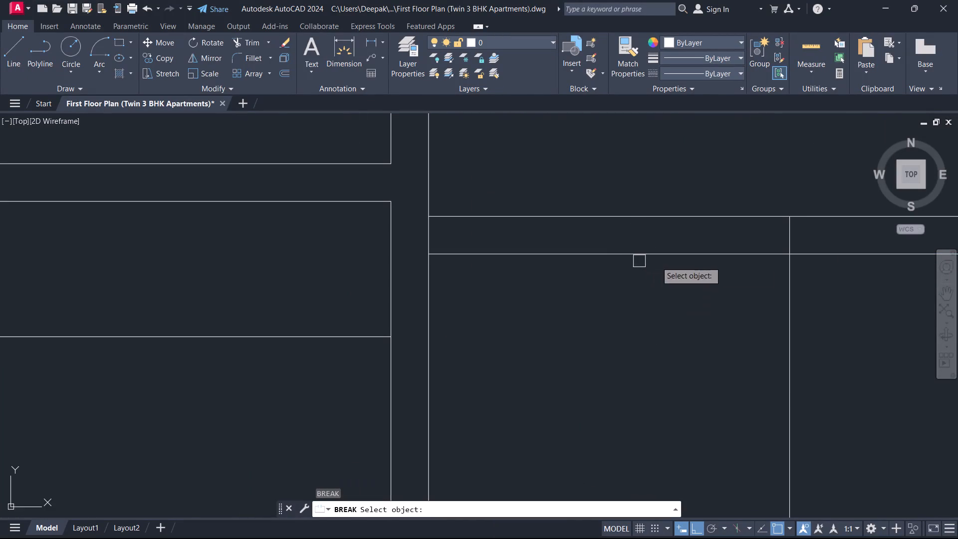
key(Escape)
click(743, 260)
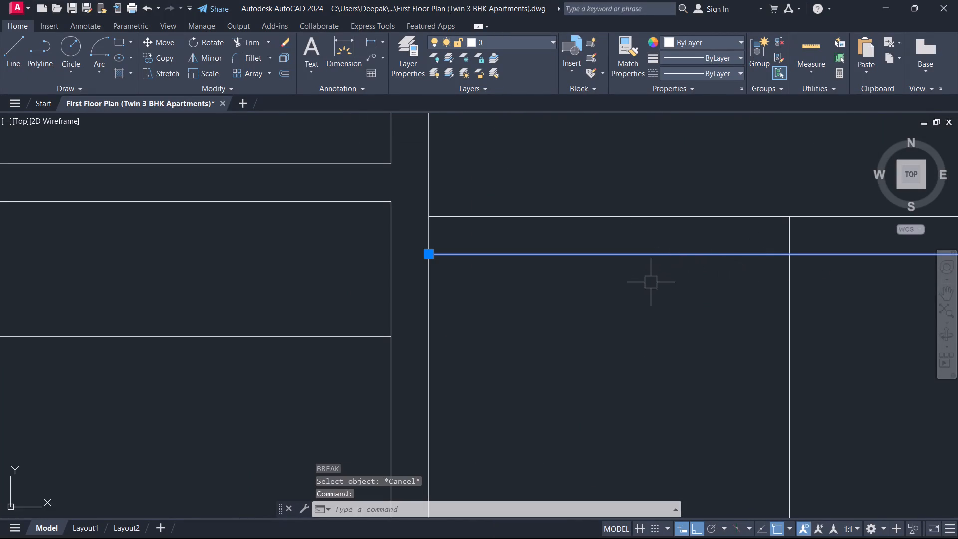
text(BR)
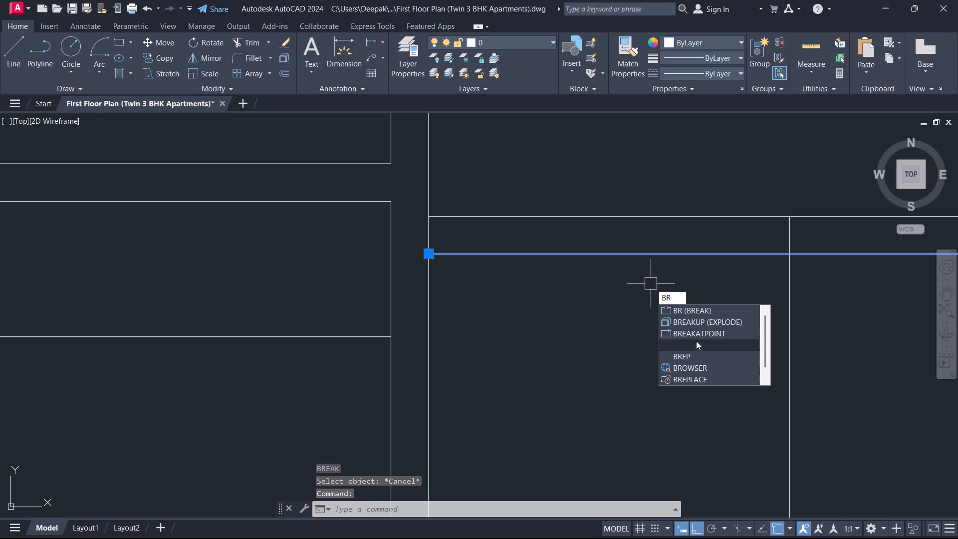
click(701, 336)
click(789, 258)
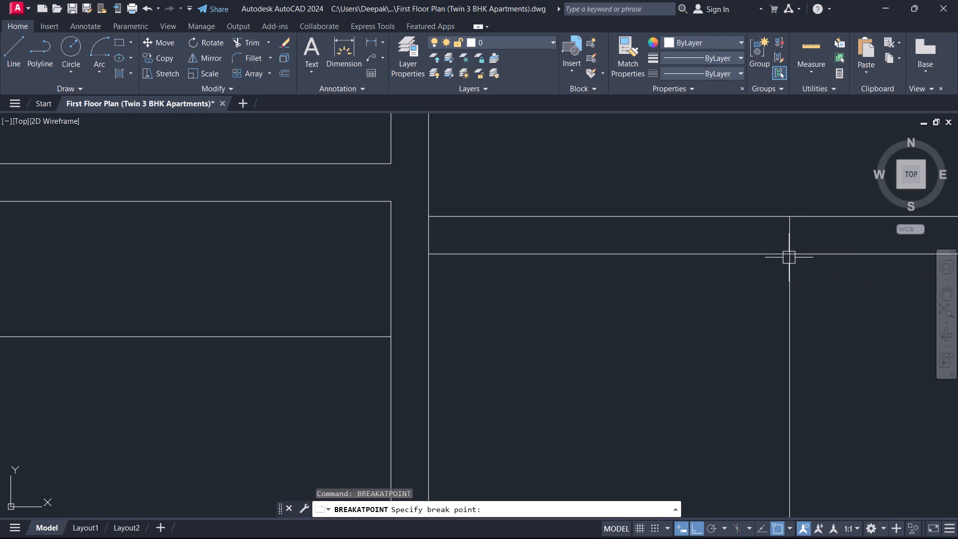
key(Escape)
click(731, 220)
key(space)
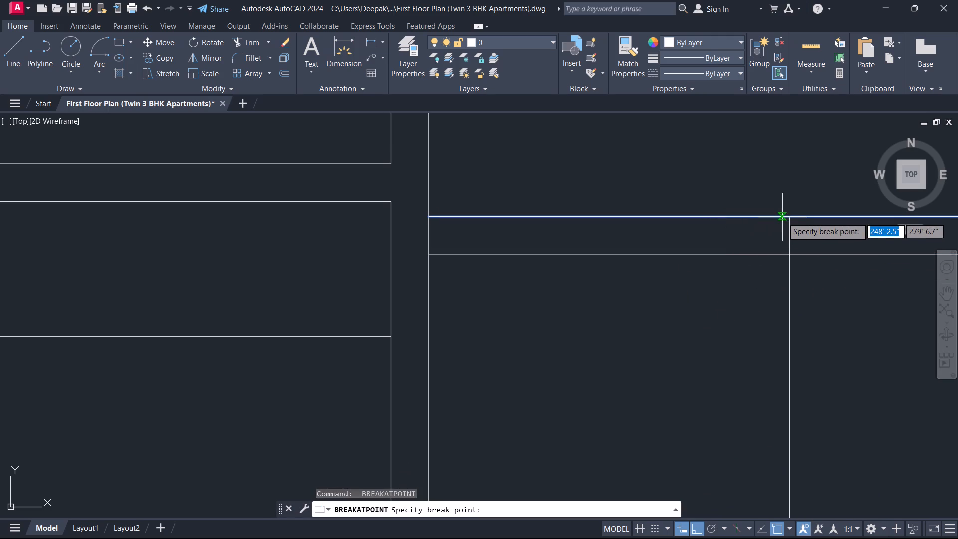
click(787, 218)
key(Escape)
Set the two short wall segments west of the partition line to the ACAD_ISO02W100 linetype.
click(720, 255)
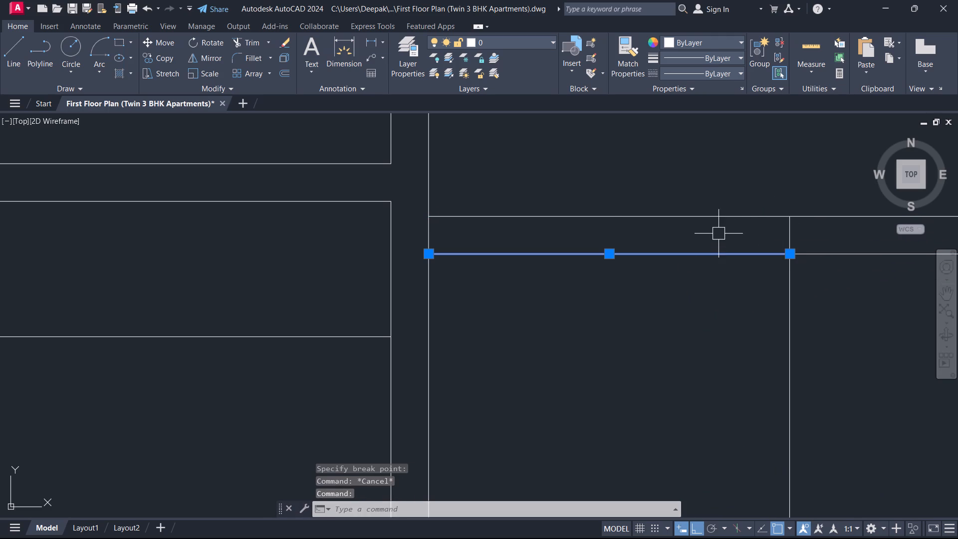
click(717, 222)
click(718, 75)
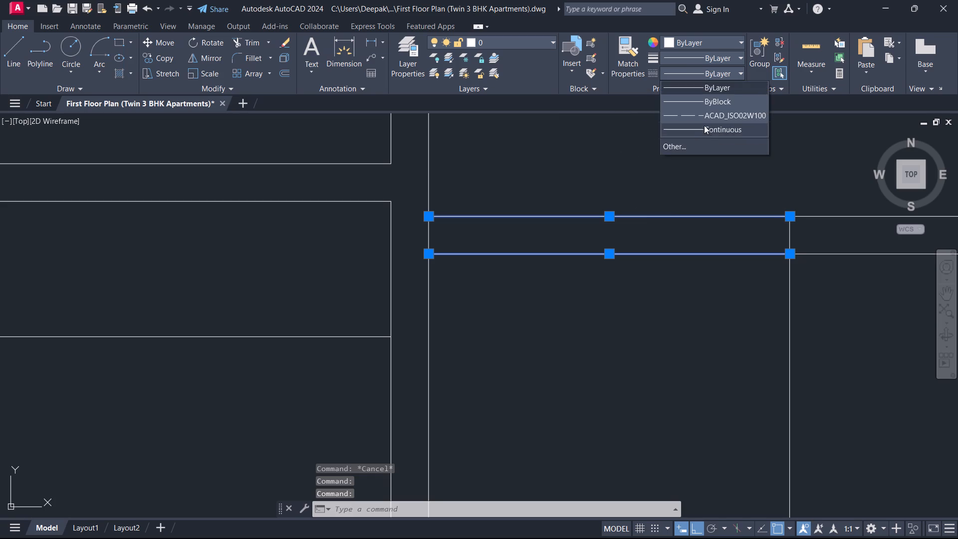
click(713, 118)
key(Escape)
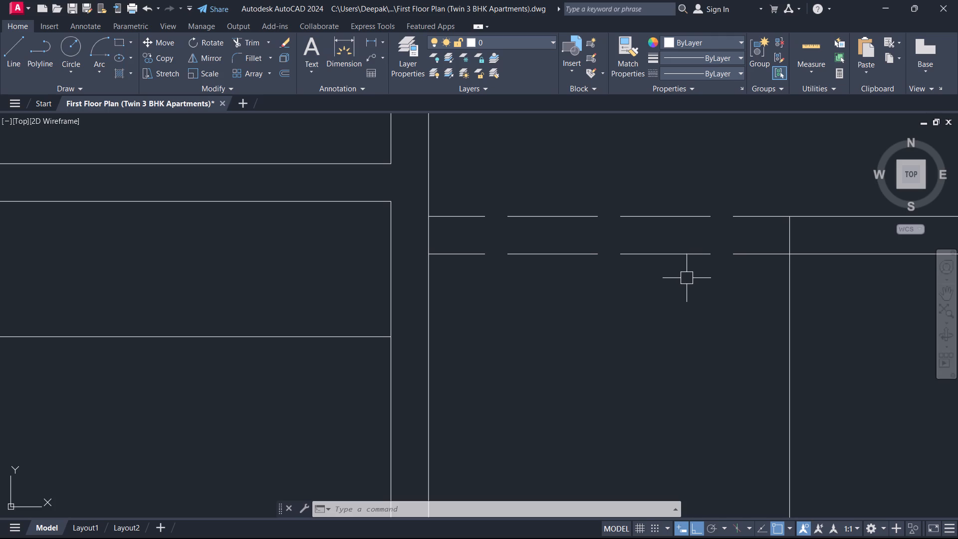
Offset the partition line 5" to the east to give the partition wall its thickness.
middle_drag(702, 281, 625, 284)
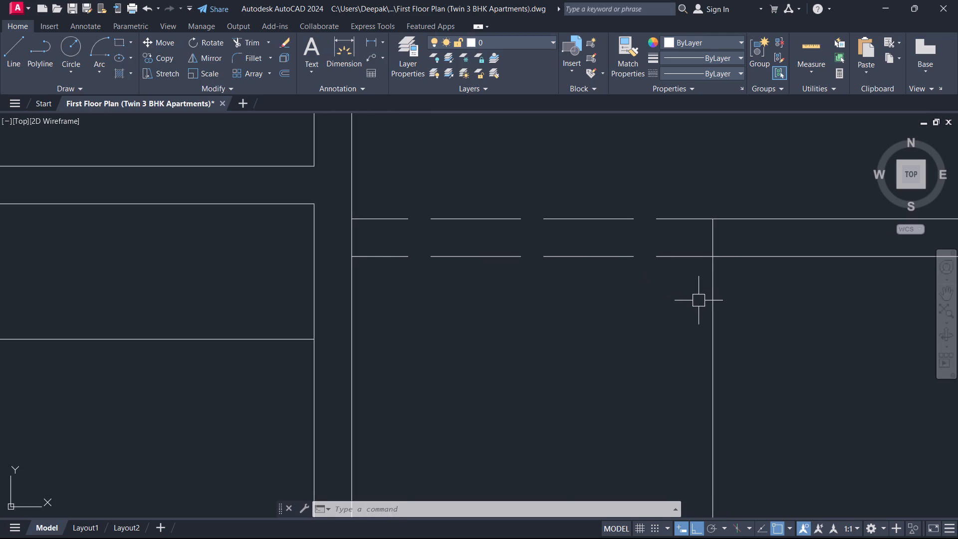
scroll(728, 304, down, 3)
middle_drag(728, 304, 576, 263)
text(O)
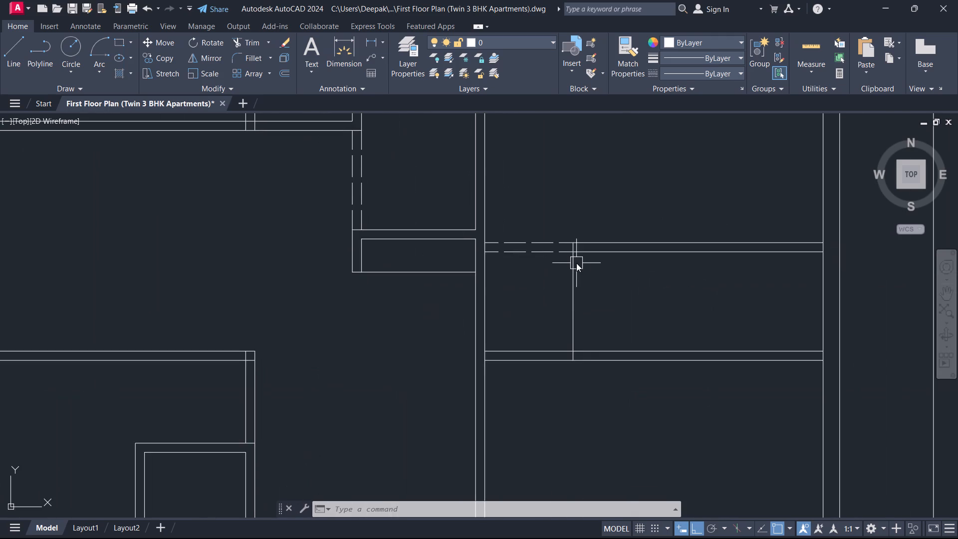
key(space)
key(9)
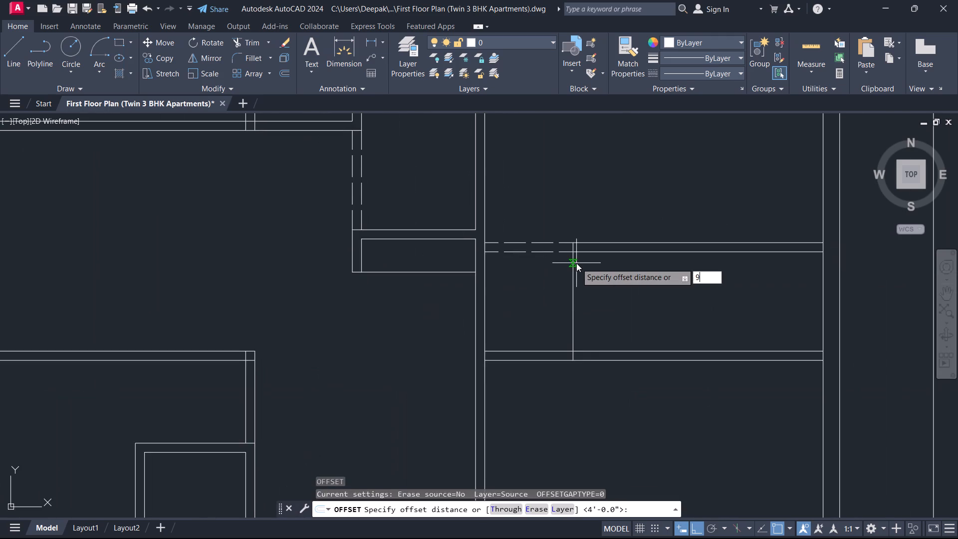
key(BackSpace)
key(5)
key(Return)
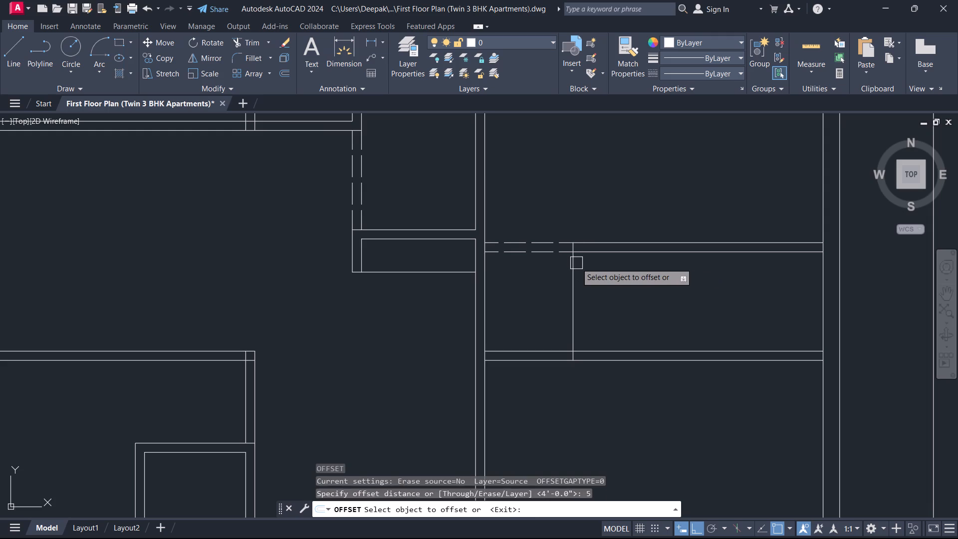
click(569, 278)
click(609, 278)
key(Escape)
Trim the overlapping lines where the new partition meets the middle room's north and south walls.
scroll(578, 273, up, 2)
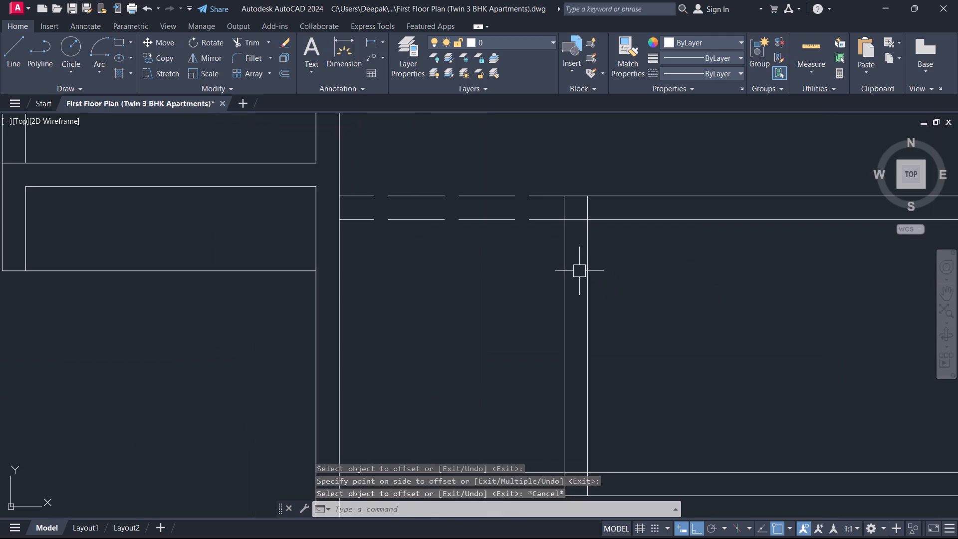
text(TR)
key(space)
scroll(581, 240, up, 2)
drag(578, 208, 617, 161)
scroll(588, 218, down, 4)
scroll(601, 331, up, 5)
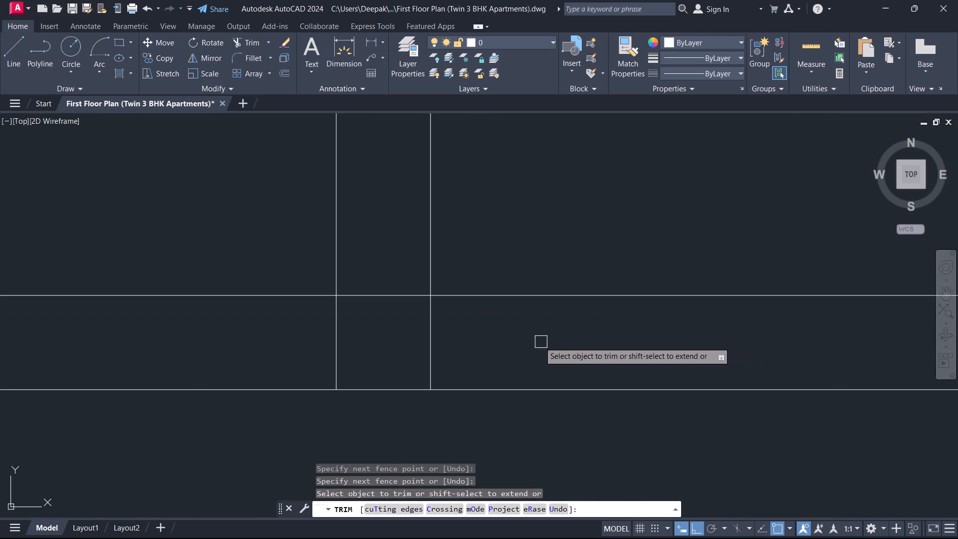
drag(525, 342, 387, 273)
key(Escape)
Examine the southern apartment's wall layout around the new partition and up to the staircase.
scroll(390, 236, down, 4)
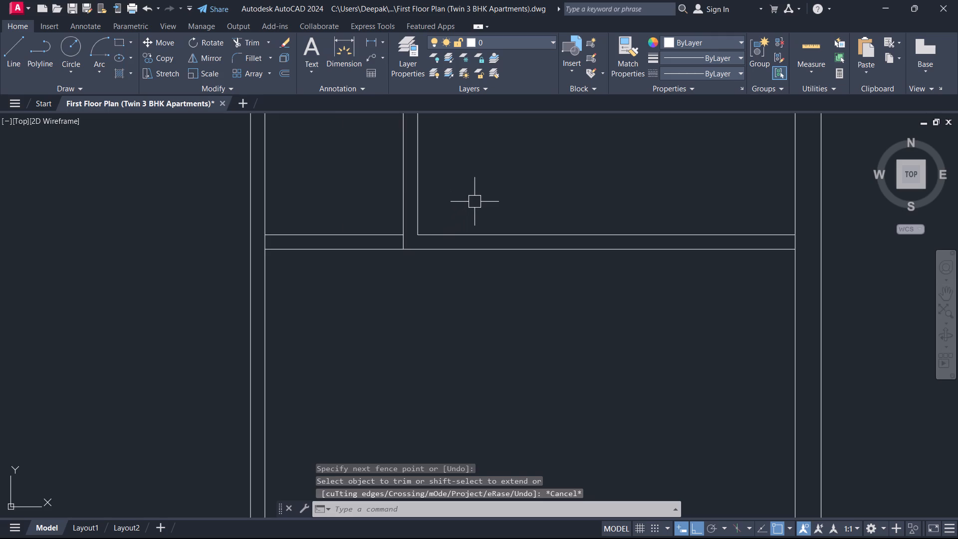
scroll(475, 201, down, 2)
middle_drag(475, 201, 634, 217)
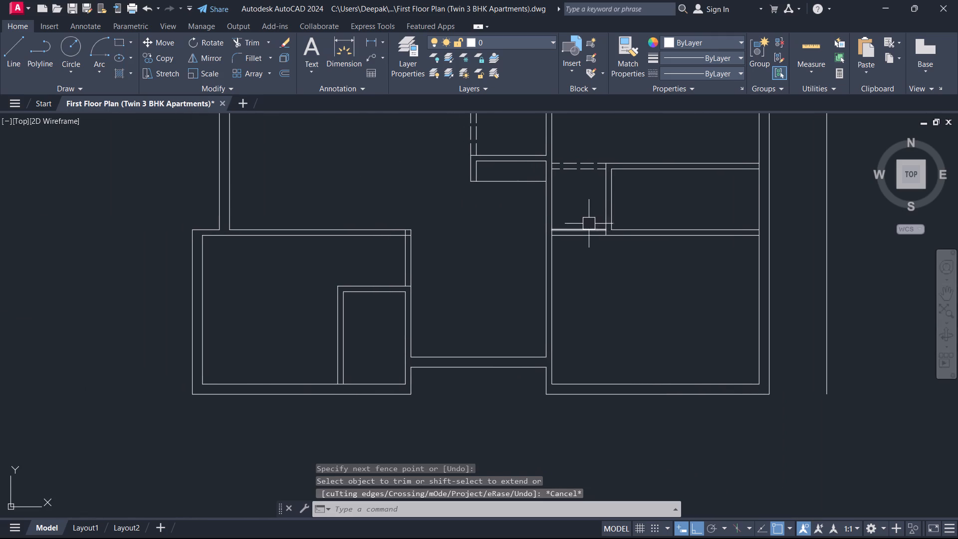
scroll(585, 226, up, 2)
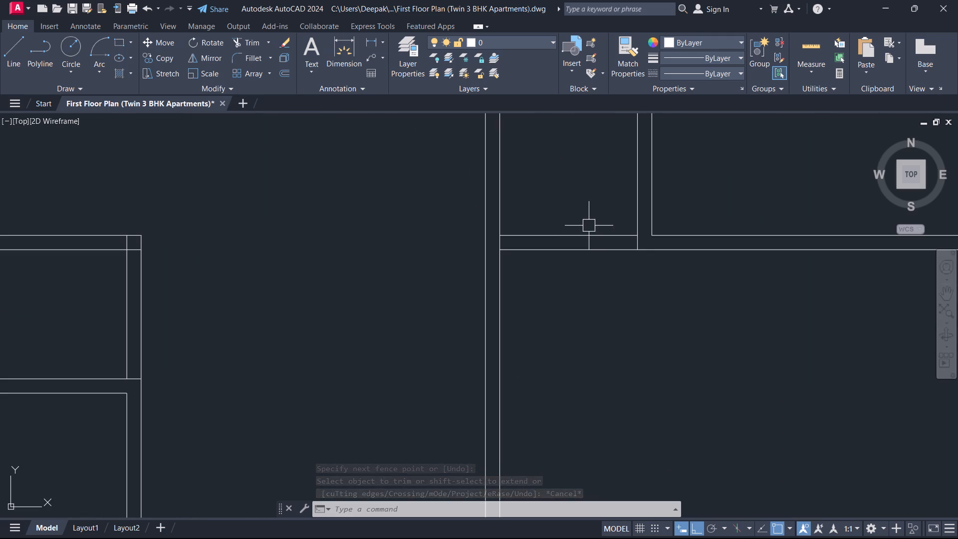
scroll(589, 226, down, 1)
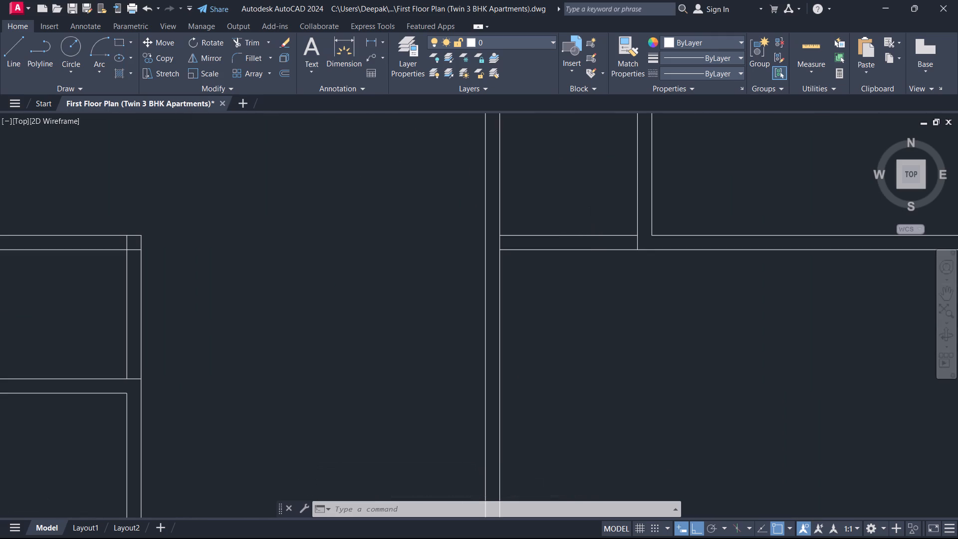
scroll(589, 226, up, 1)
scroll(589, 226, down, 3)
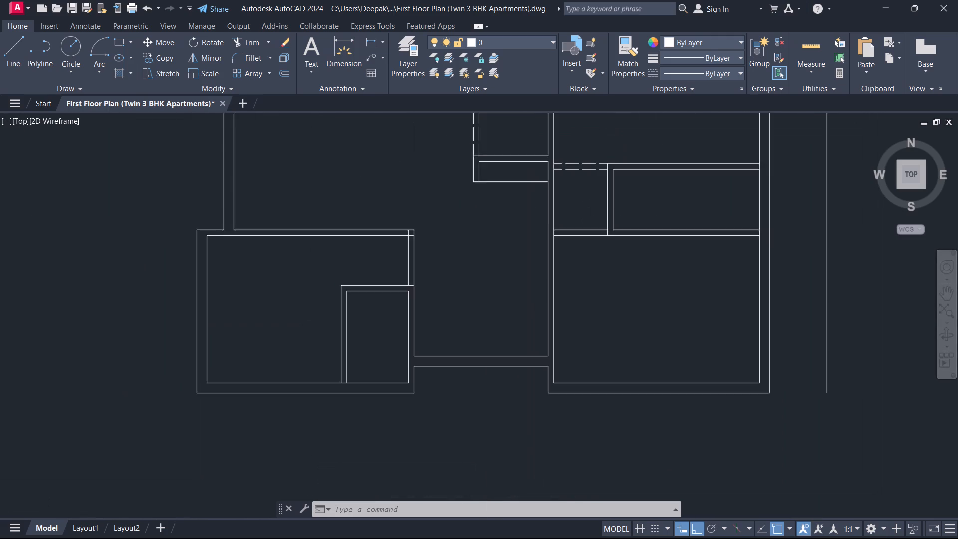
scroll(589, 226, up, 2)
scroll(591, 222, down, 4)
scroll(528, 232, up, 1)
middle_drag(528, 232, 528, 233)
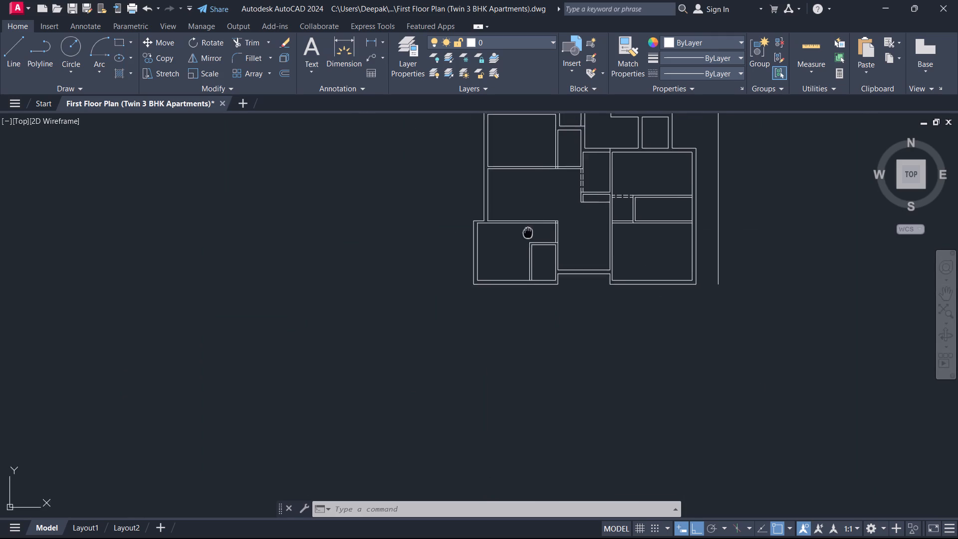
middle_drag(528, 233, 531, 322)
scroll(541, 292, up, 1)
middle_drag(577, 237, 519, 285)
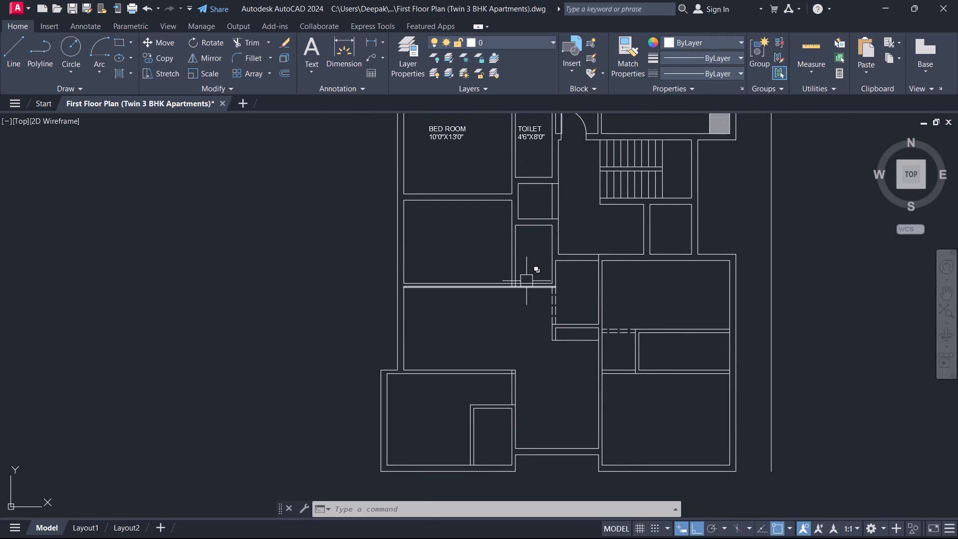
scroll(544, 276, up, 1)
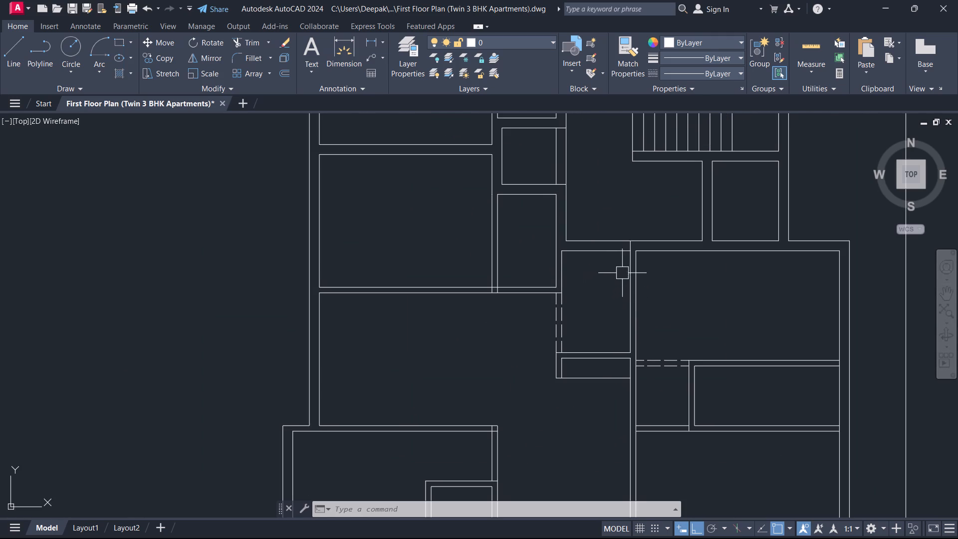
middle_drag(667, 317, 657, 202)
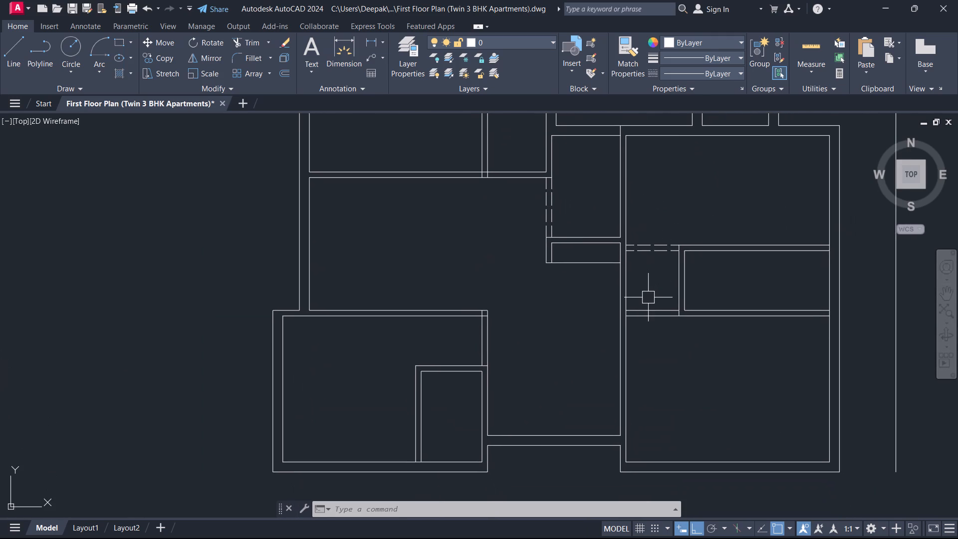
Offset the west wall's inner line in the southeast room 4" to the east.
key(Escape)
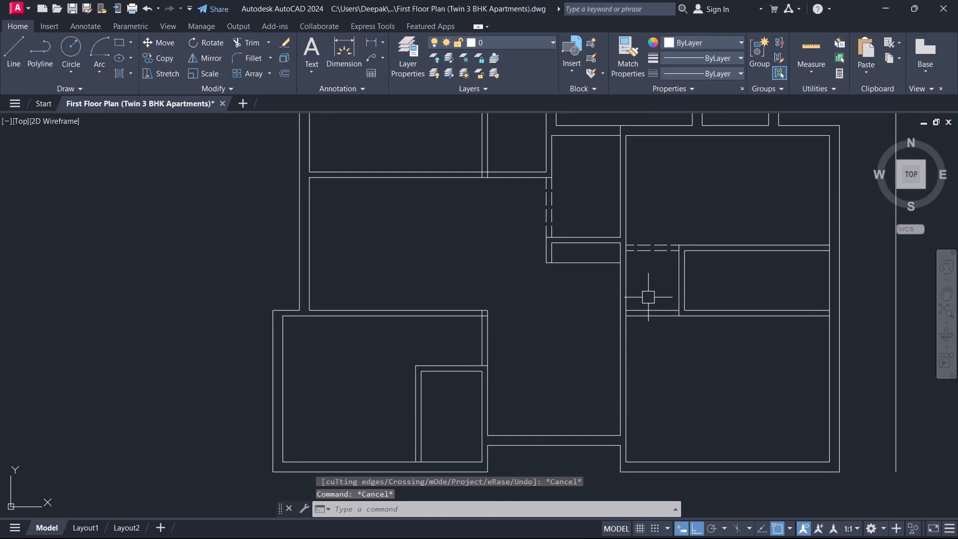
text(O)
key(space)
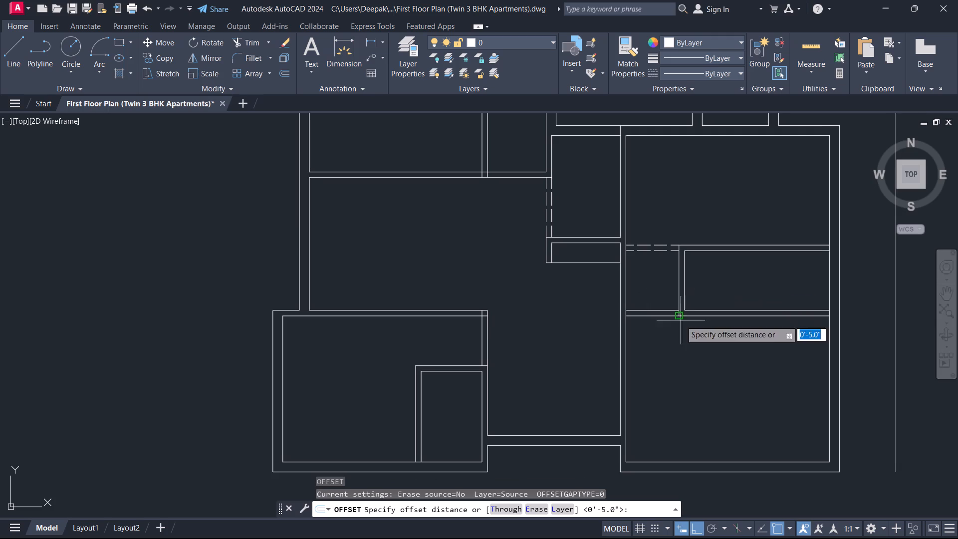
middle_drag(657, 344, 653, 277)
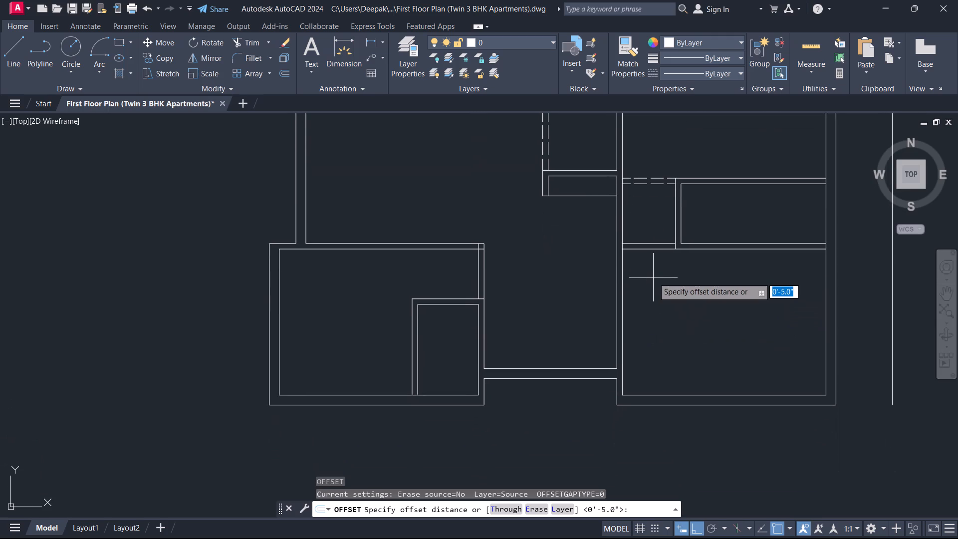
key(4)
key(Return)
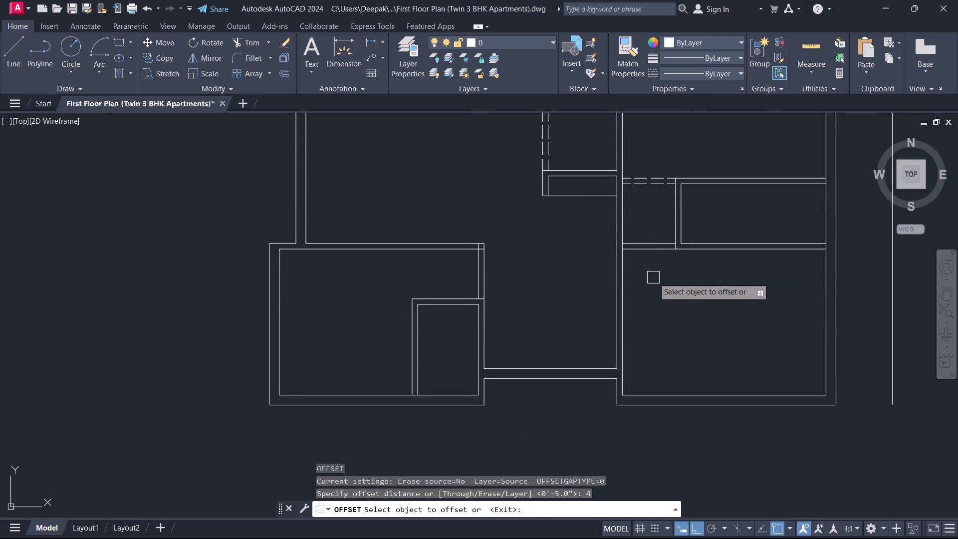
scroll(653, 277, up, 3)
click(524, 263)
click(575, 260)
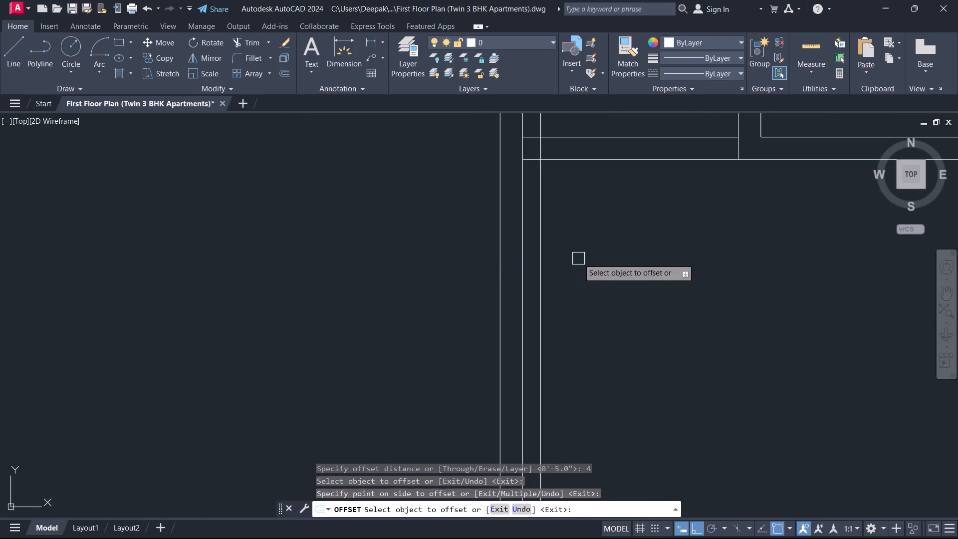
key(Escape)
Trim the offset line to a short door jamb within the southeast room's north wall, and clear the wall line crossing that junction.
scroll(583, 197, down, 2)
middle_drag(582, 196, 606, 283)
scroll(591, 227, up, 2)
middle_drag(593, 240, 593, 240)
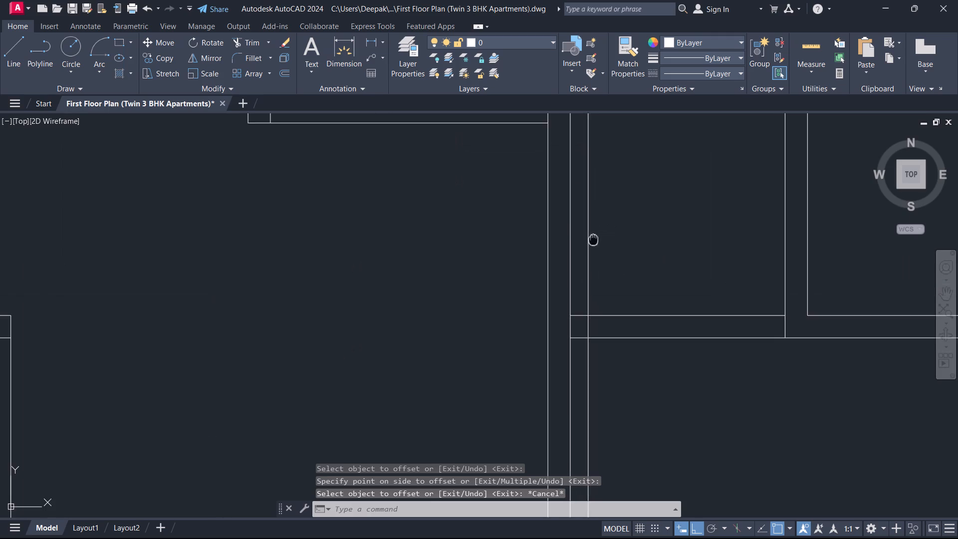
middle_drag(593, 240, 589, 191)
text(TR)
key(space)
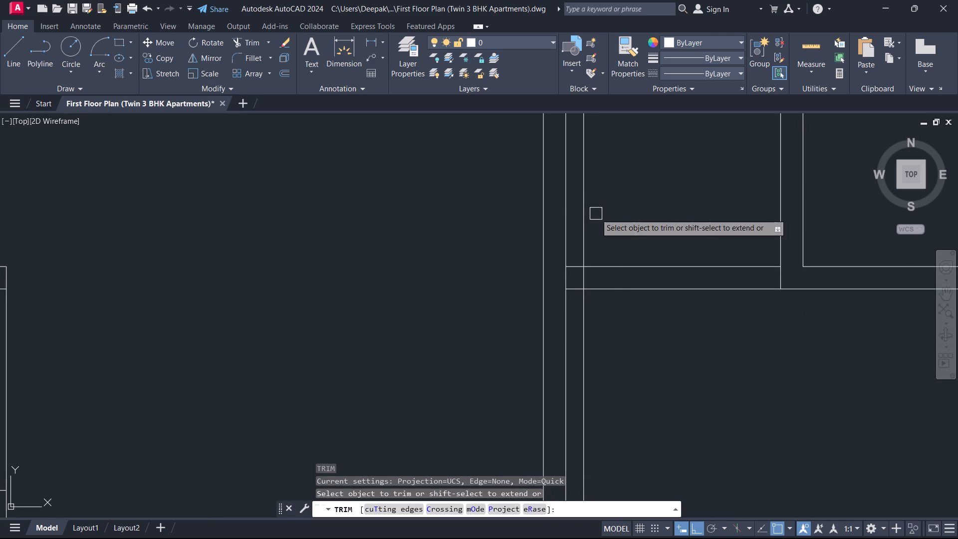
click(586, 213)
click(584, 318)
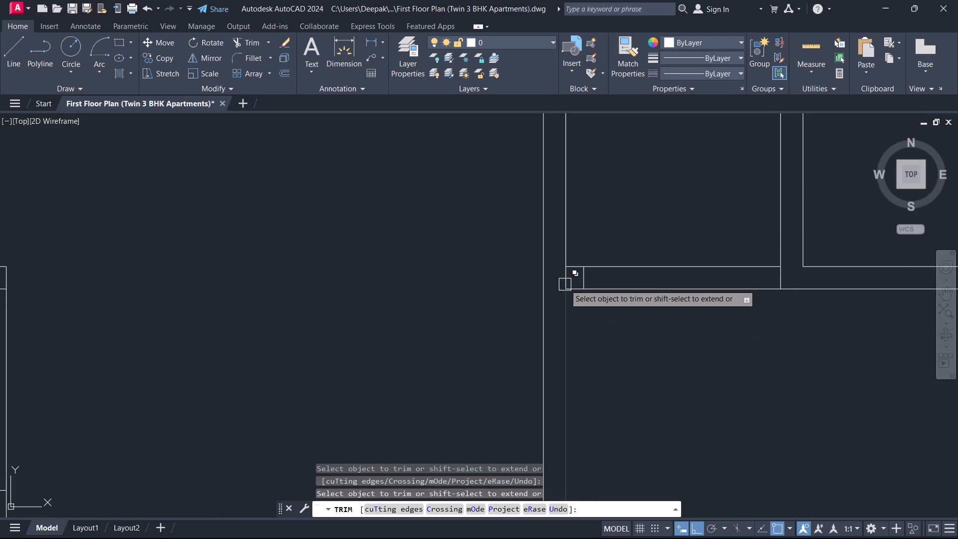
click(563, 277)
key(Escape)
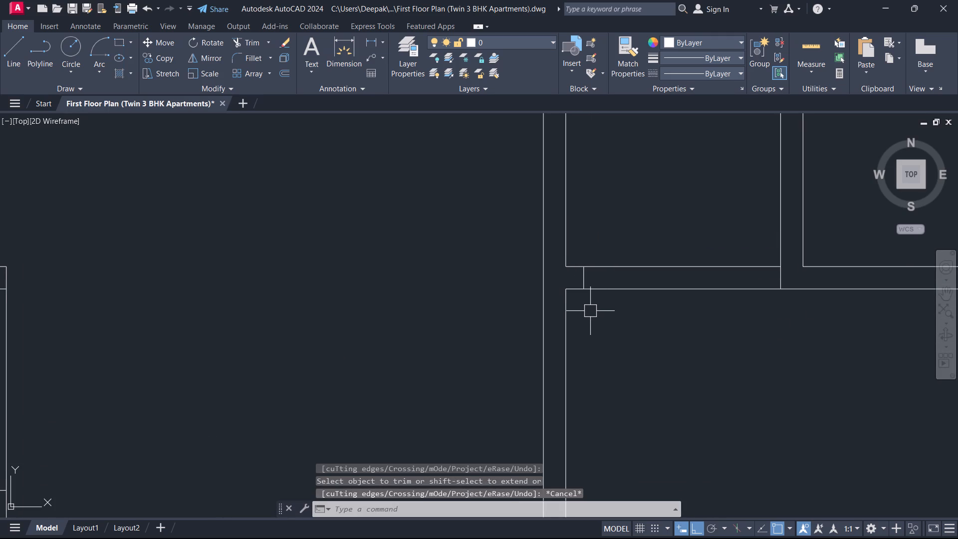
Offset the short jamb line 3' to the east to mark the other side of the doorway.
text(O)
key(space)
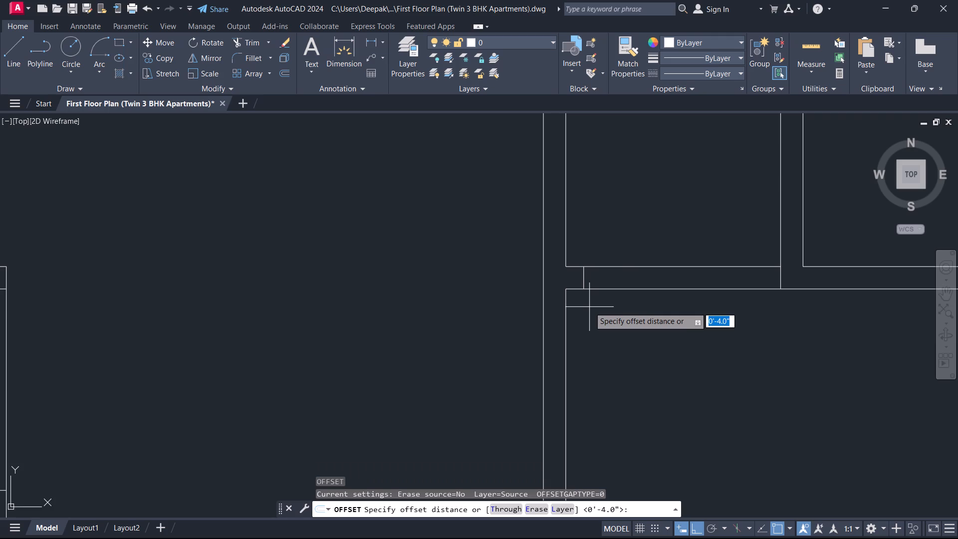
text(3')
key(Return)
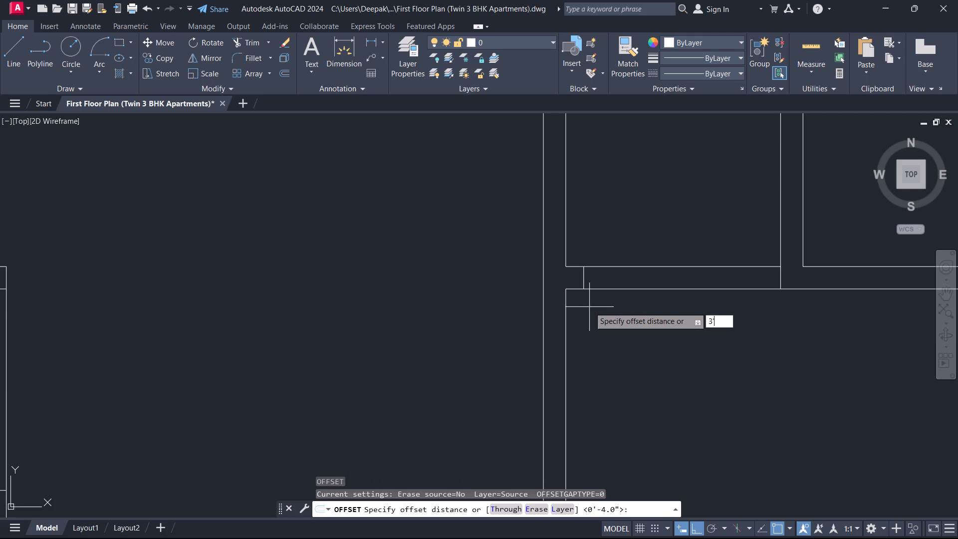
scroll(558, 299, up, 2)
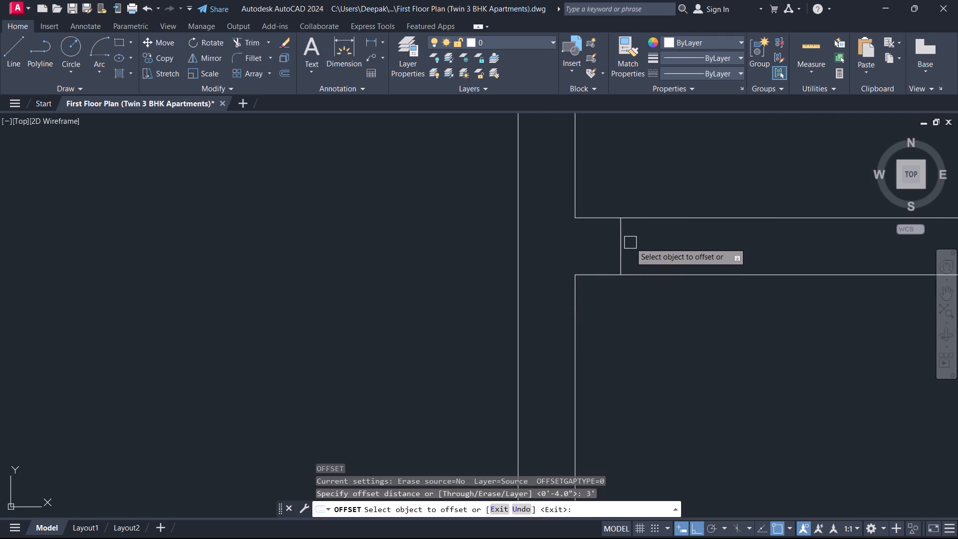
click(626, 245)
click(661, 240)
scroll(718, 248, down, 2)
middle_drag(719, 248, 534, 295)
key(Escape)
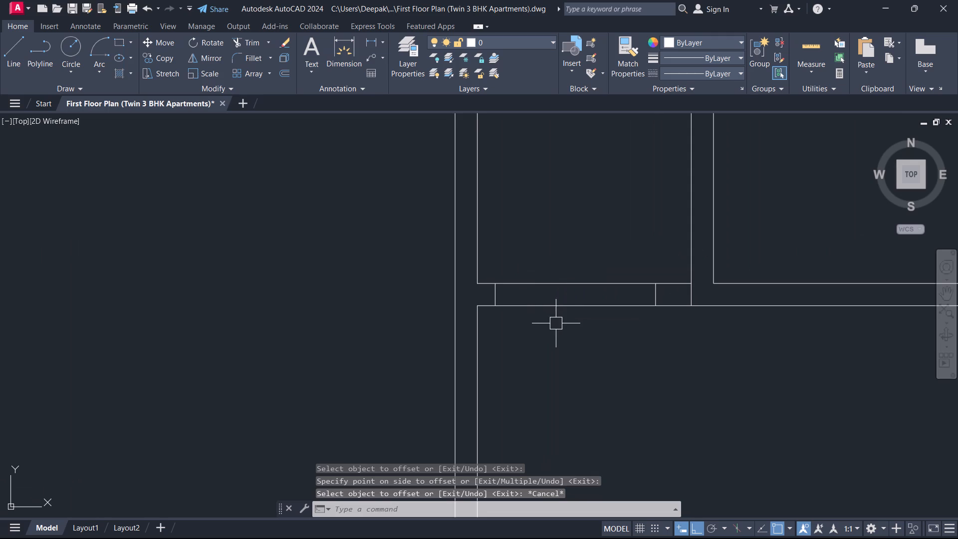
Trim the two wall lines between the jambs to open the doorway, and the partition line crossing the wall just east of it.
text(TR)
key(space)
click(579, 334)
click(586, 248)
scroll(698, 297, up, 2)
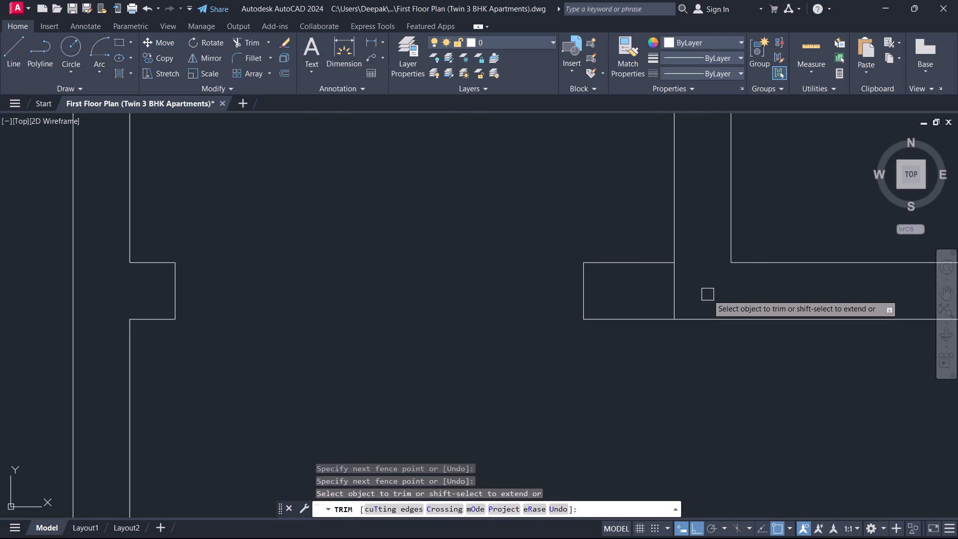
click(703, 292)
click(657, 293)
key(Escape)
Extend the north line of the doorway's west jamb stub across the vertical wall to its west face.
scroll(646, 295, up, 1)
scroll(625, 301, down, 4)
scroll(613, 308, up, 2)
scroll(555, 312, down, 4)
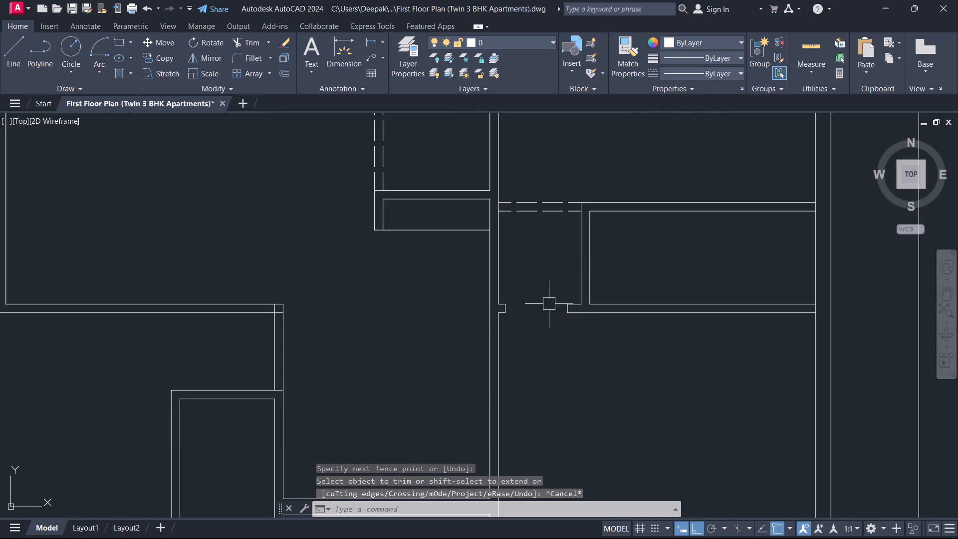
middle_drag(545, 282, 620, 275)
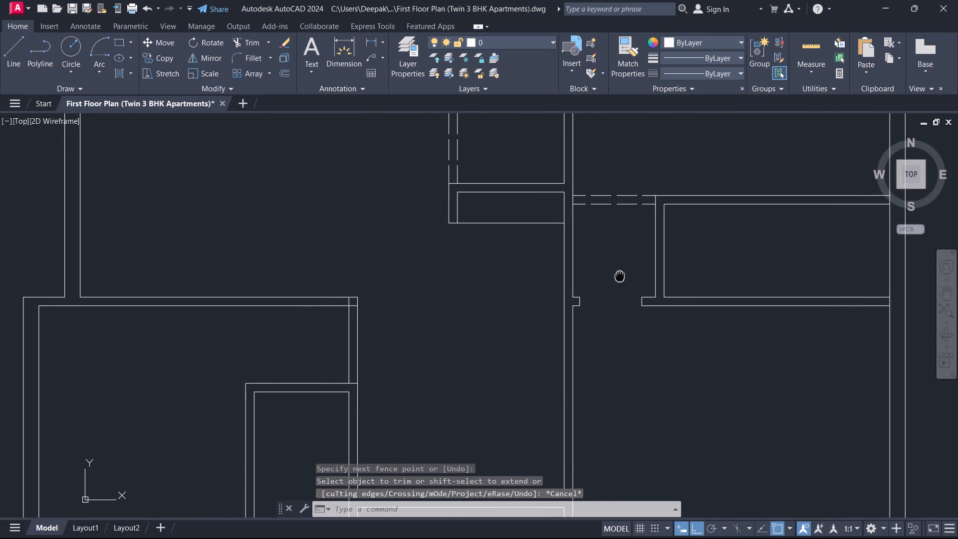
middle_drag(620, 275, 658, 271)
scroll(632, 283, up, 1)
middle_drag(600, 292, 637, 308)
scroll(623, 284, up, 1)
text(EX)
key(space)
scroll(658, 334, up, 1)
click(641, 332)
key(Escape)
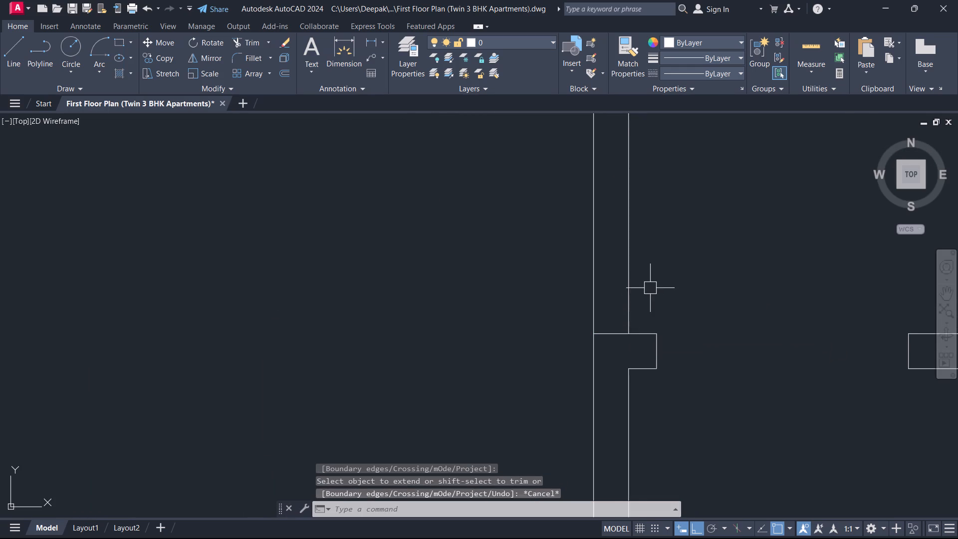
Extend the small niche's south wall line east across the vertical wall to its far face.
scroll(650, 287, down, 1)
middle_drag(650, 287, 650, 326)
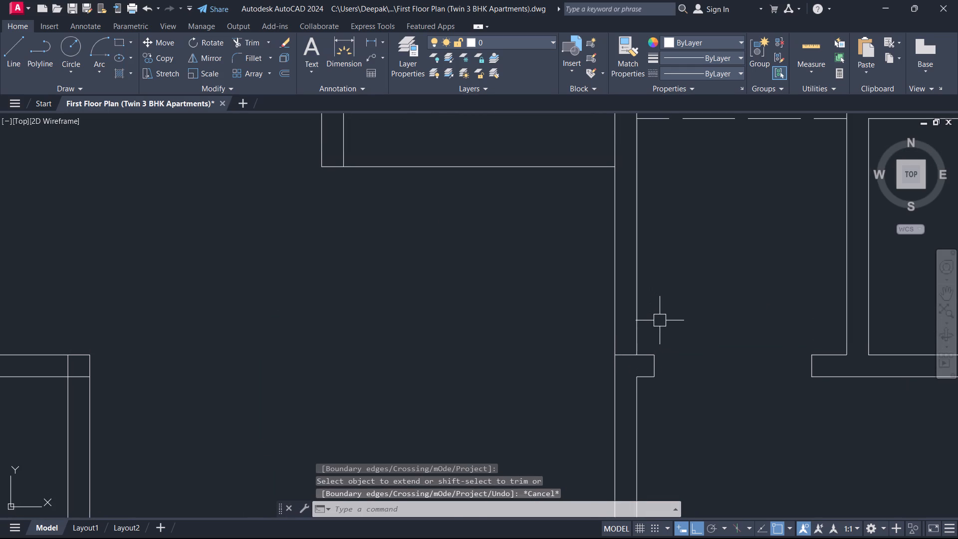
click(660, 318)
key(Escape)
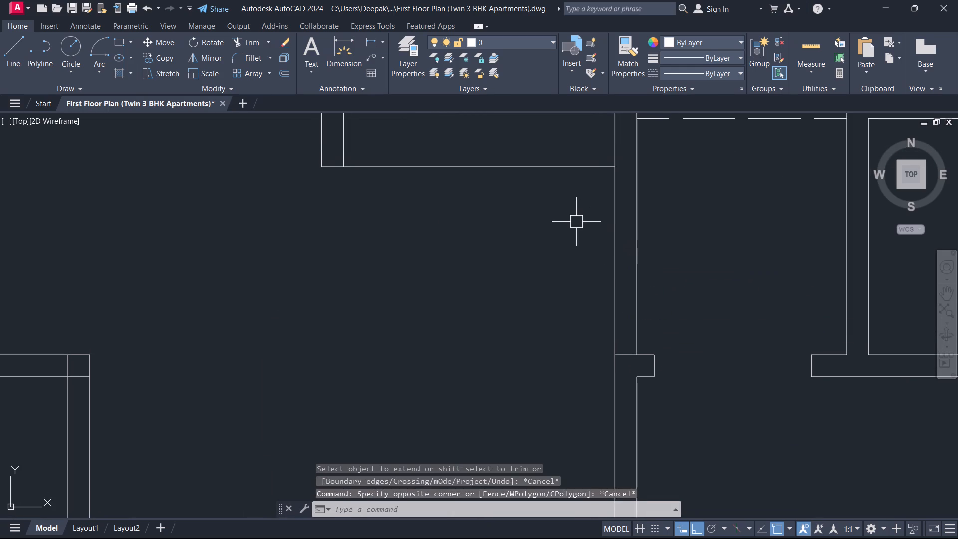
text(EX)
key(space)
click(573, 167)
key(Escape)
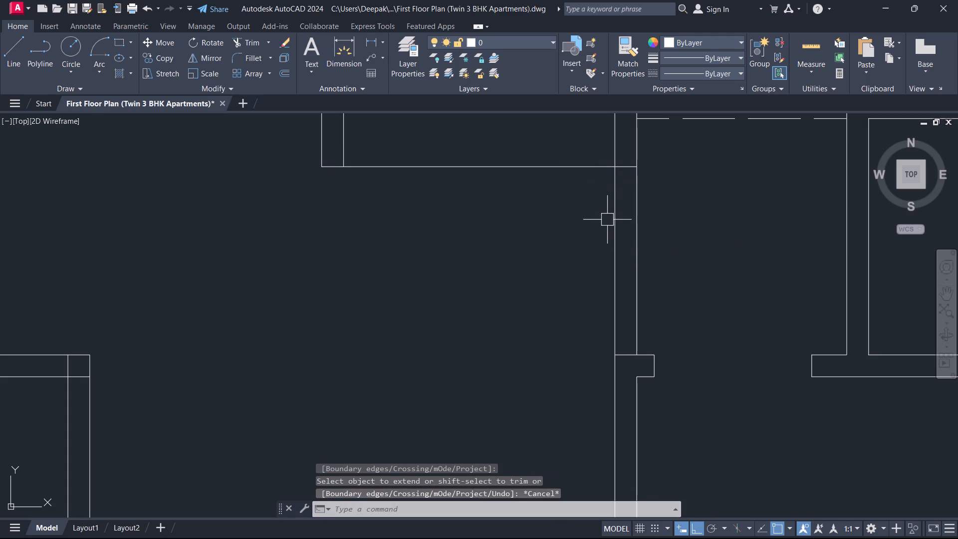
Break the vertical wall's west line at both extended lines and its east line at the northern one, isolating the segment between them.
click(614, 225)
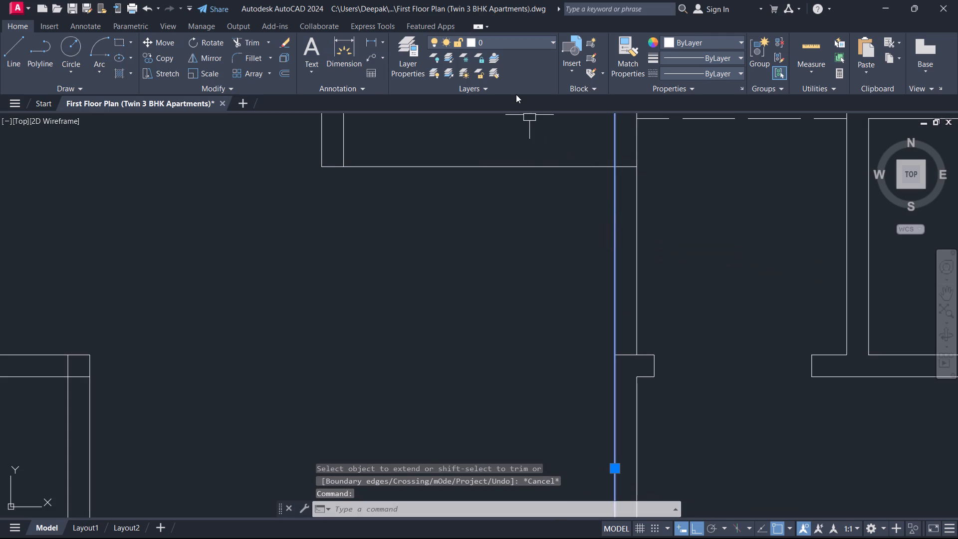
key(b)
key(r)
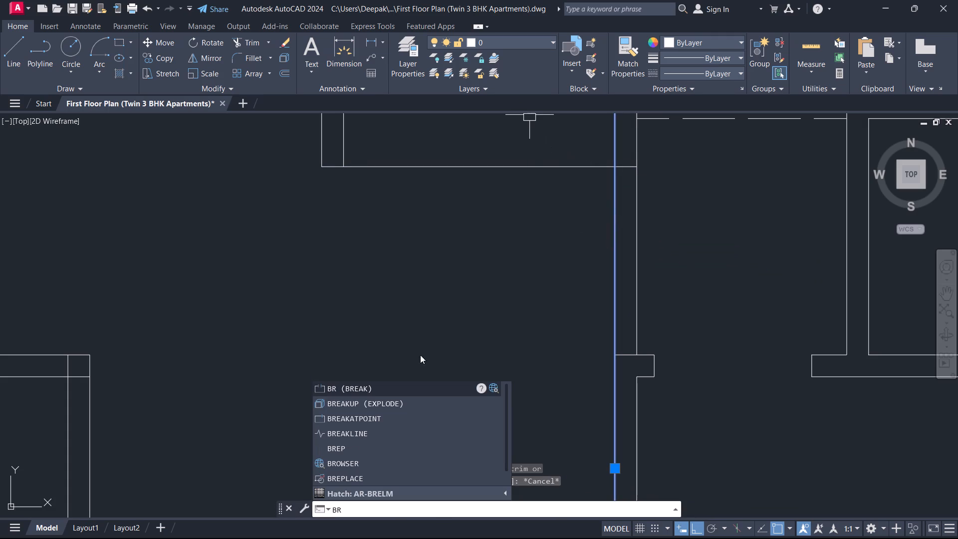
click(380, 420)
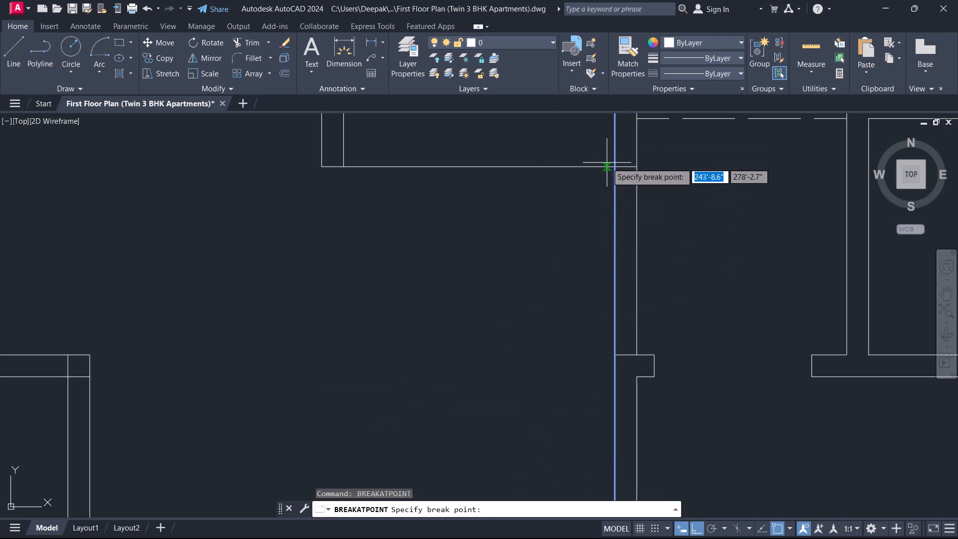
click(615, 170)
key(space)
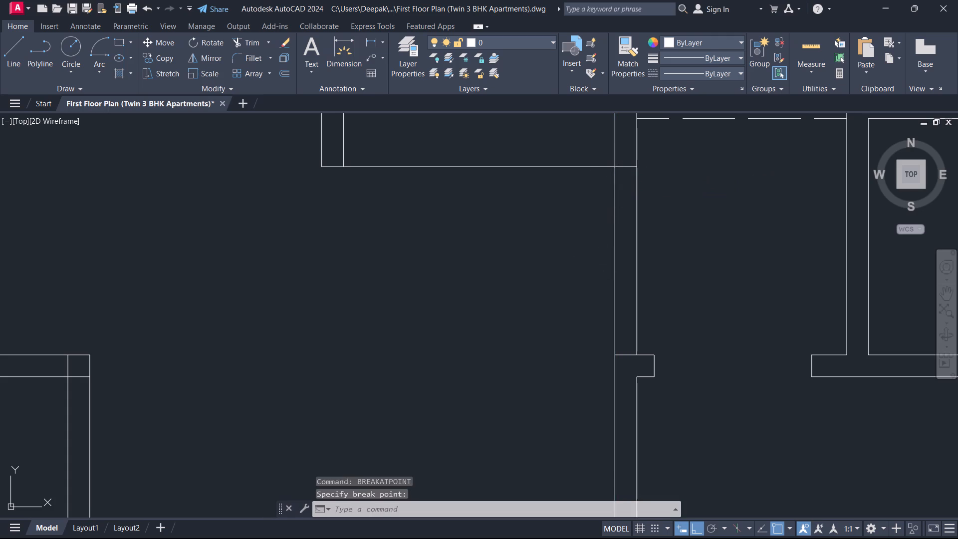
click(611, 331)
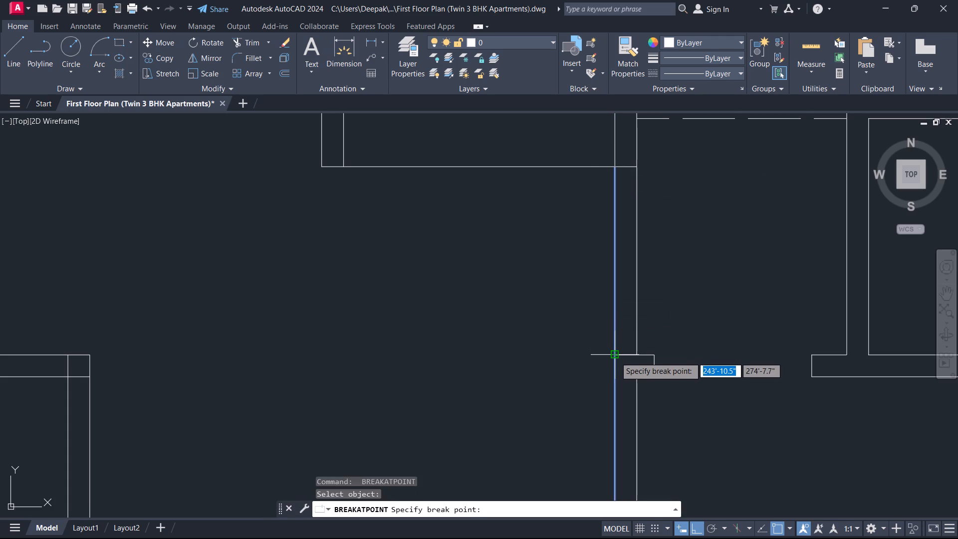
click(615, 356)
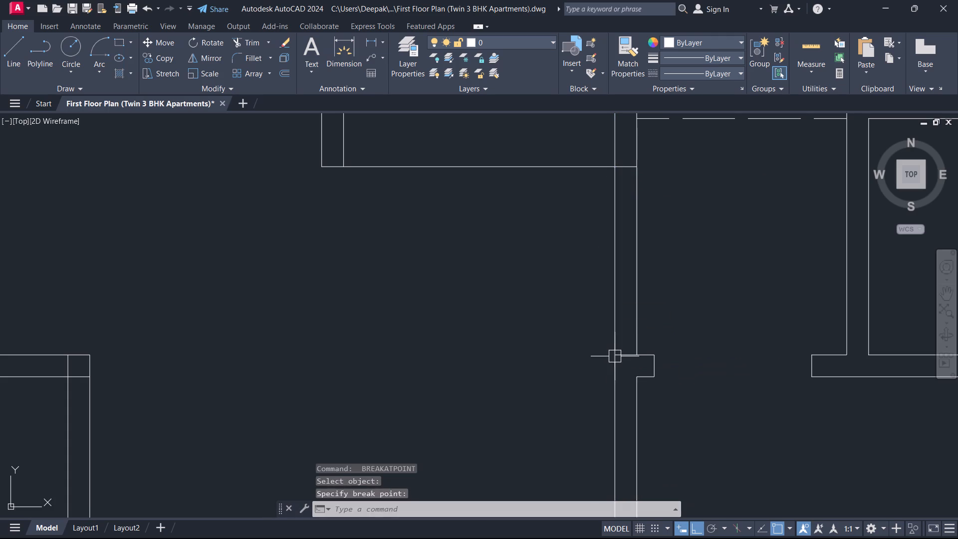
key(Escape)
key(space)
click(638, 313)
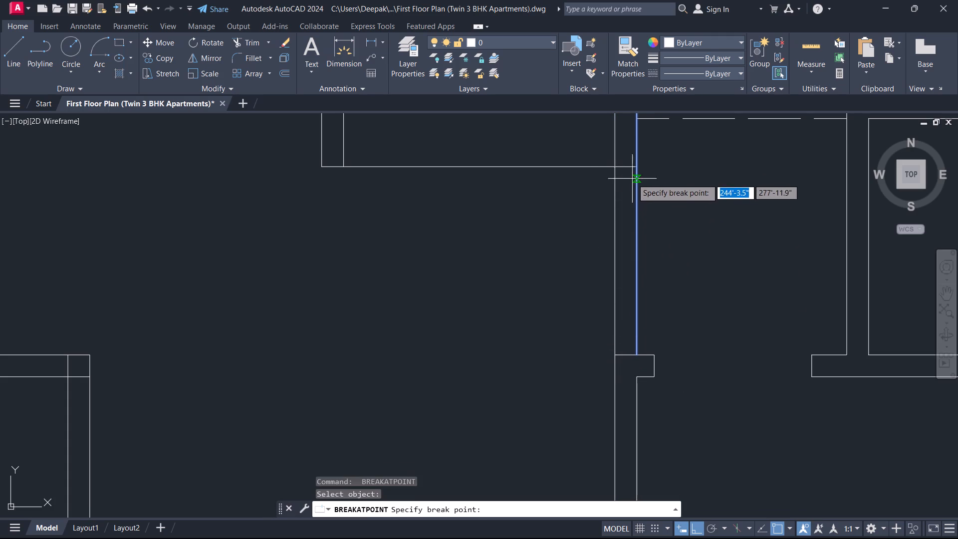
click(641, 165)
key(Escape)
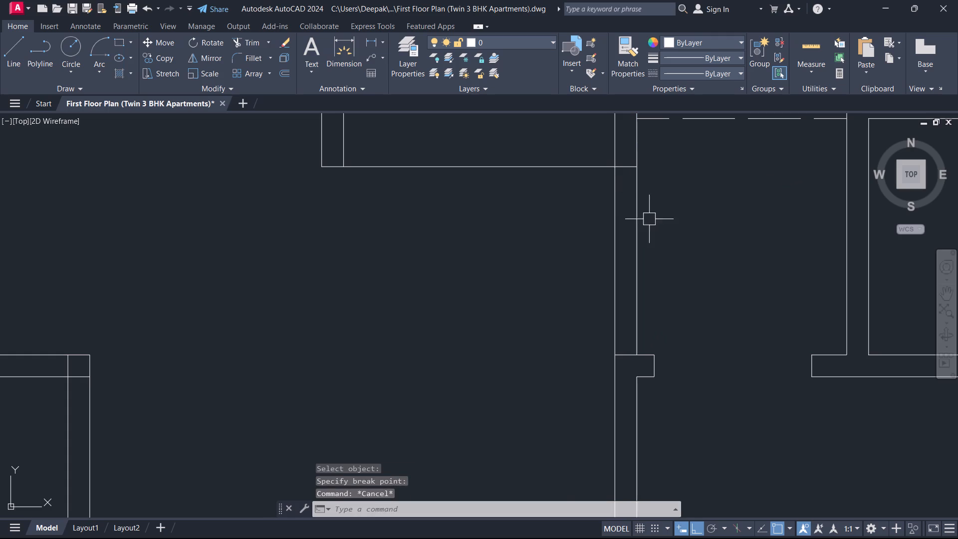
Set the two isolated vertical wall segments to the ACAD_ISO02W100 linetype.
drag(653, 221, 646, 221)
click(572, 231)
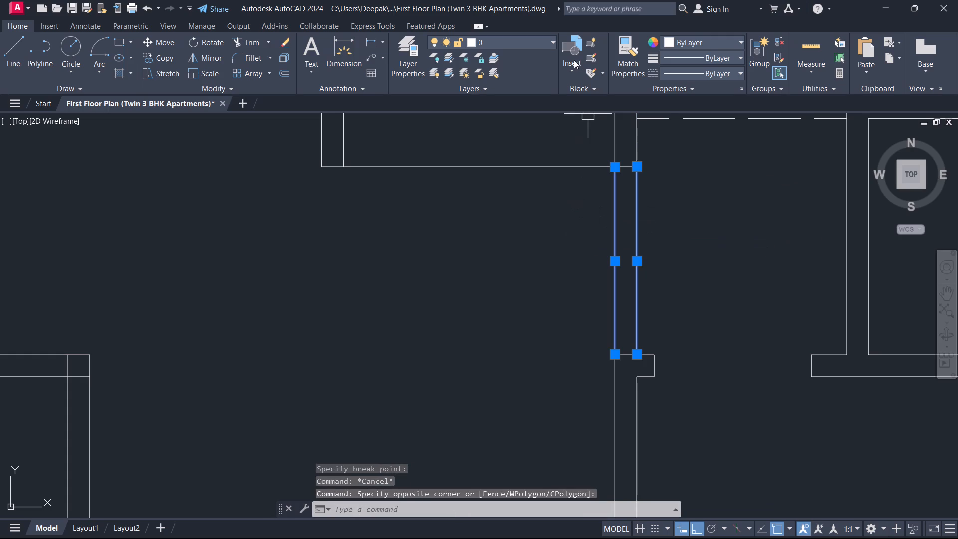
click(693, 71)
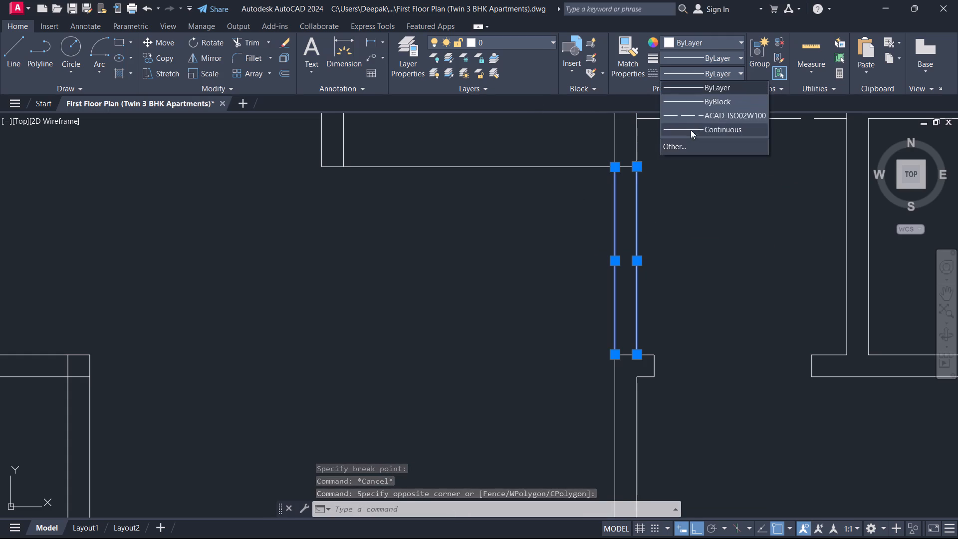
click(698, 117)
key(Escape)
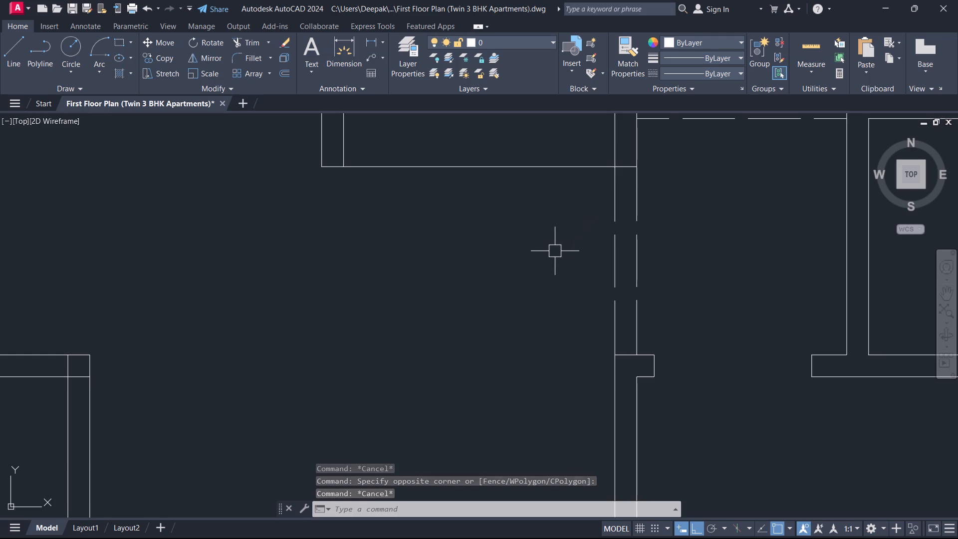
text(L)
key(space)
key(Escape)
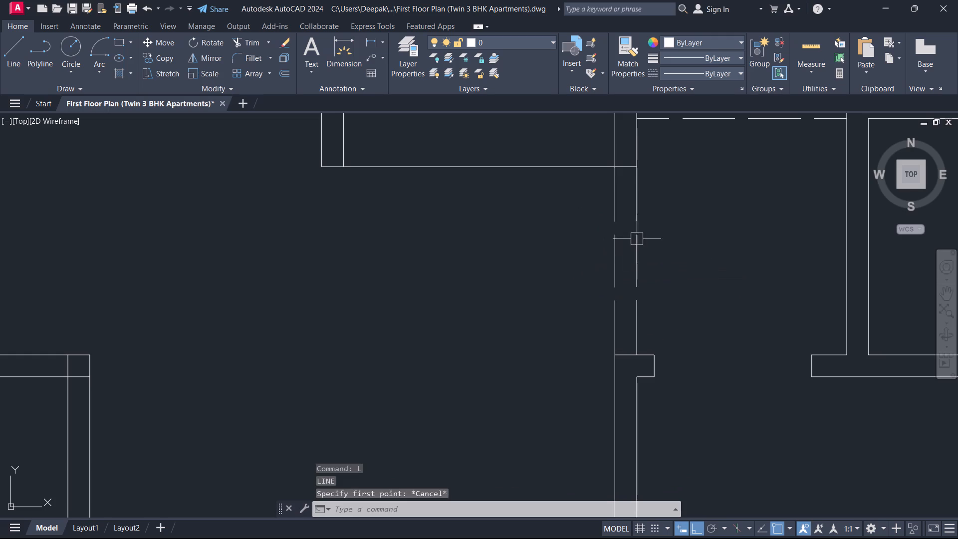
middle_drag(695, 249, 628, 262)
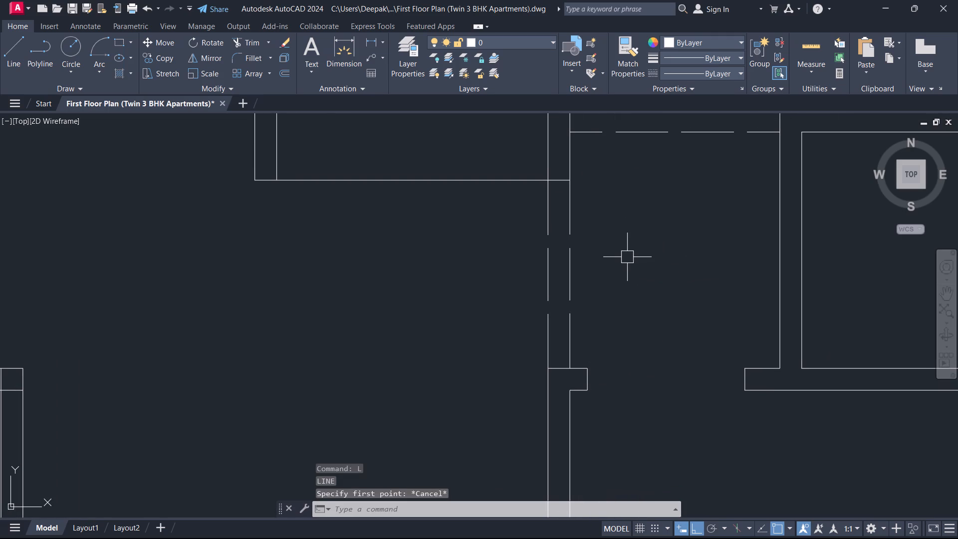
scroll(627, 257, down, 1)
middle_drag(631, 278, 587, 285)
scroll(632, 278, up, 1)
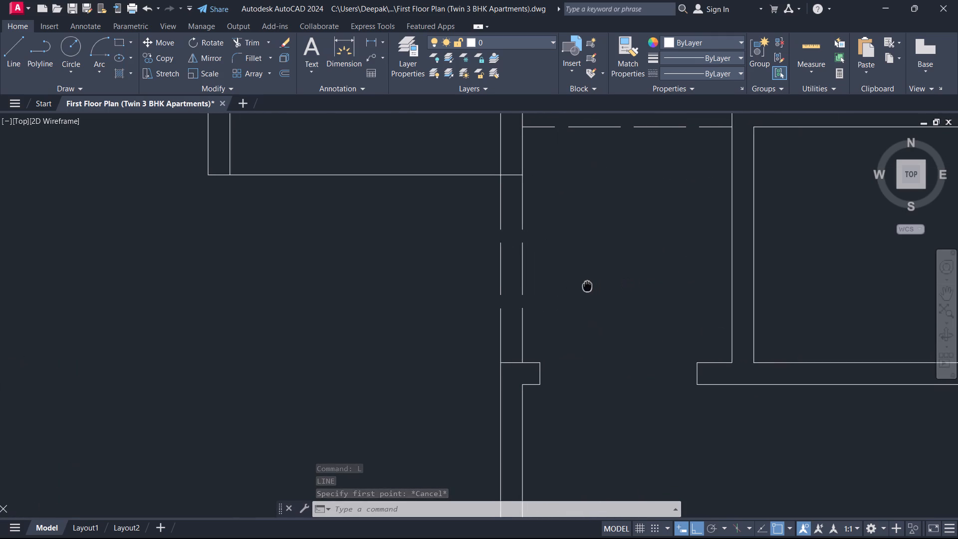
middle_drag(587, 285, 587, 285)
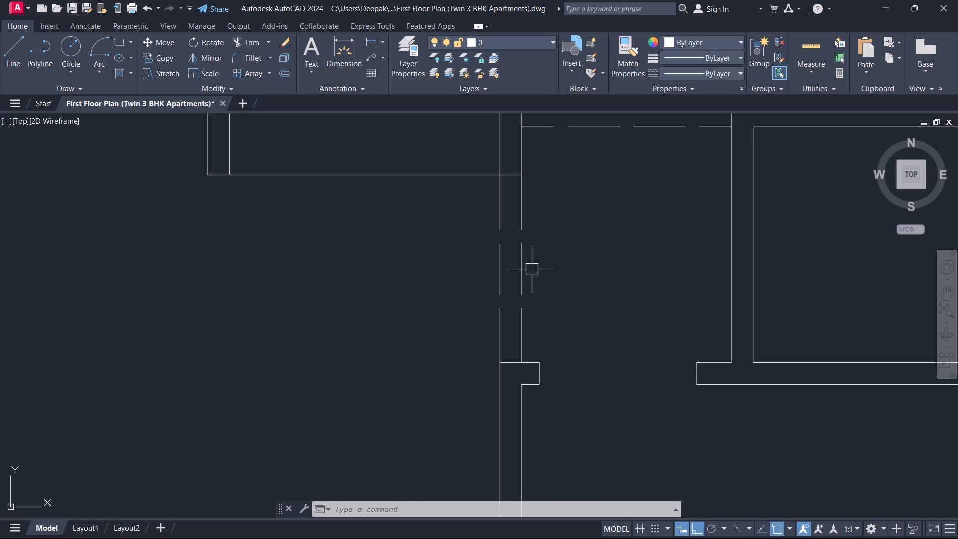
Draw a 3' door leaf line south from the south-east corner of the doorway's west jamb stub.
middle_drag(475, 282, 570, 264)
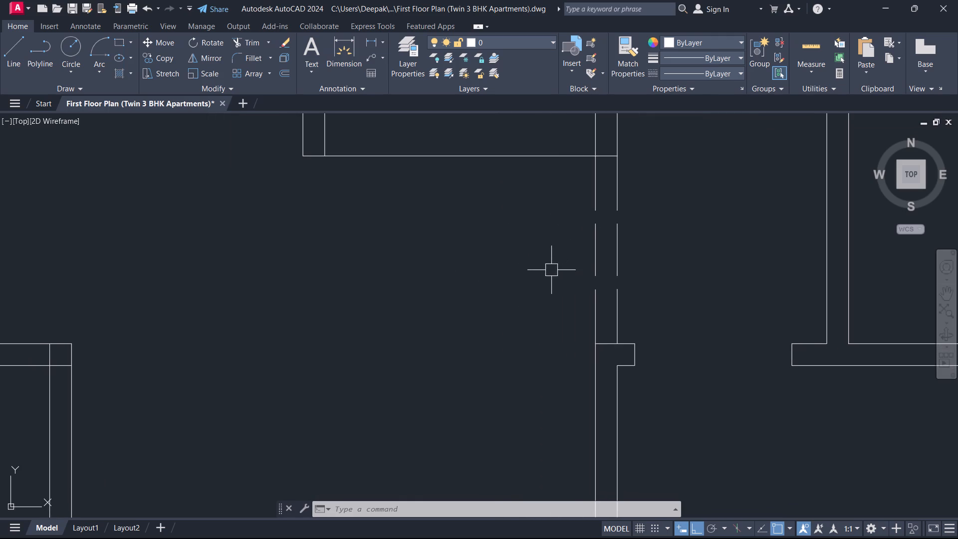
scroll(533, 278, down, 1)
scroll(623, 282, down, 2)
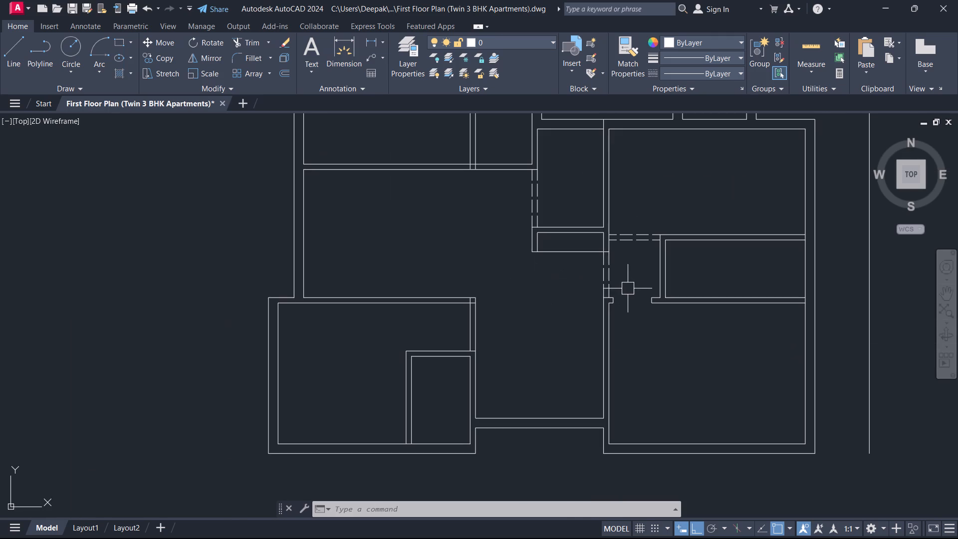
middle_drag(648, 335, 627, 283)
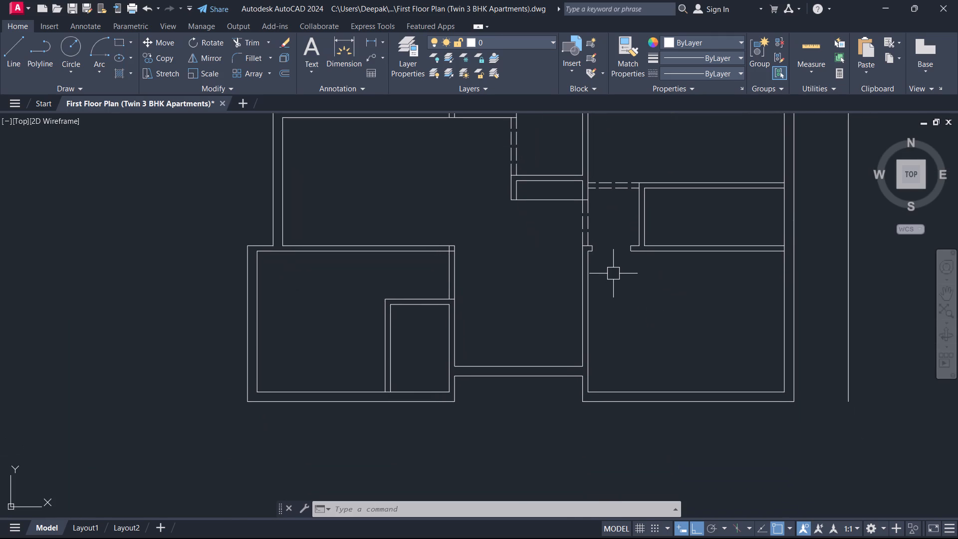
text(L)
key(space)
scroll(609, 273, up, 3)
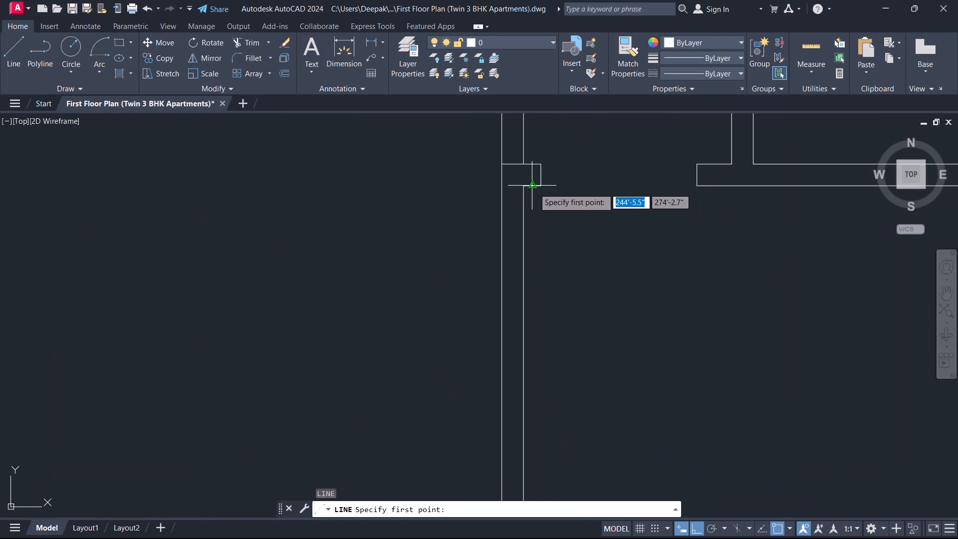
click(542, 188)
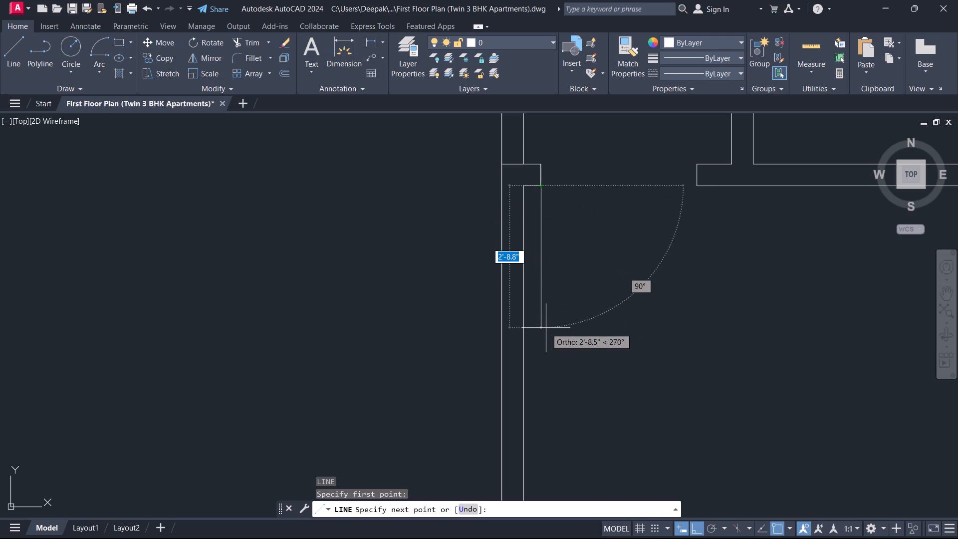
text(3')
key(Return)
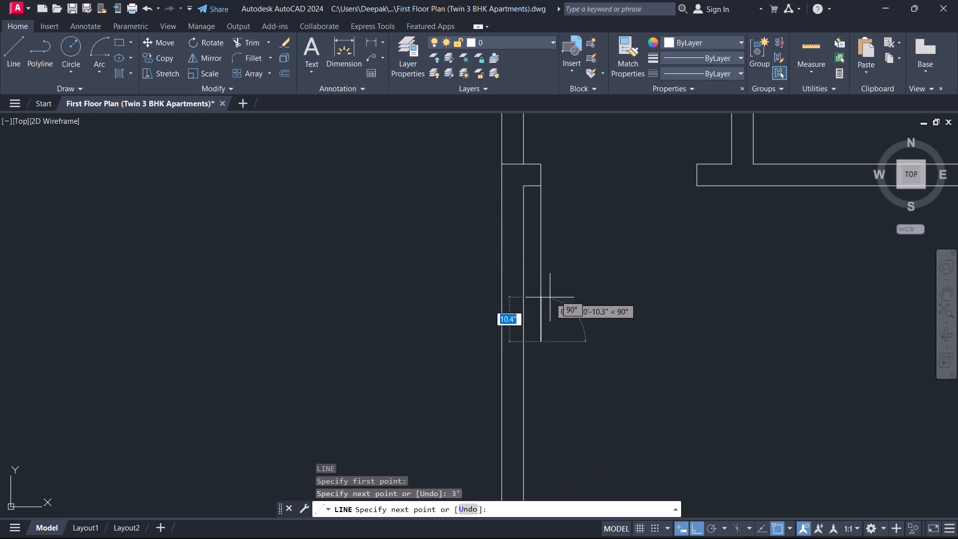
key(Escape)
Offset the door leaf line 1" to the east.
text(O)
key(space)
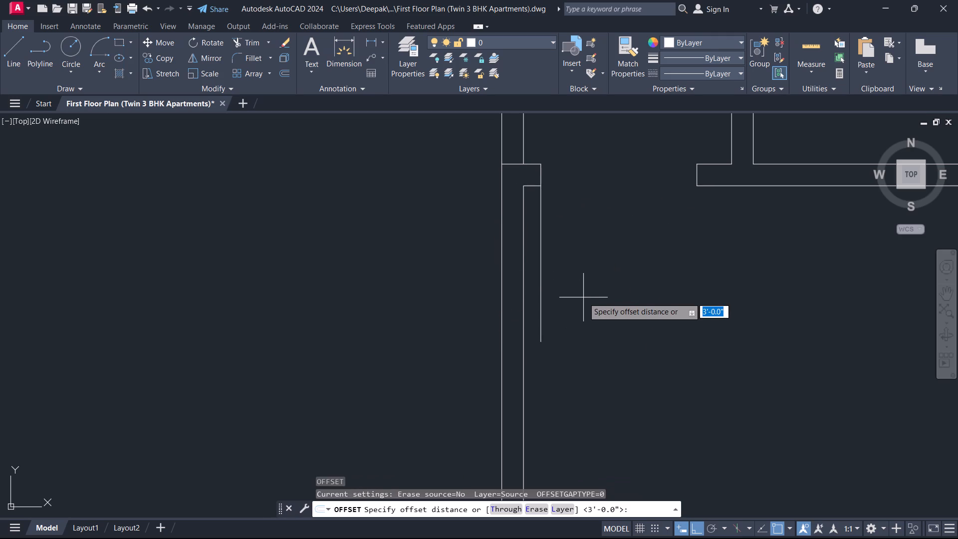
key(1)
key(Return)
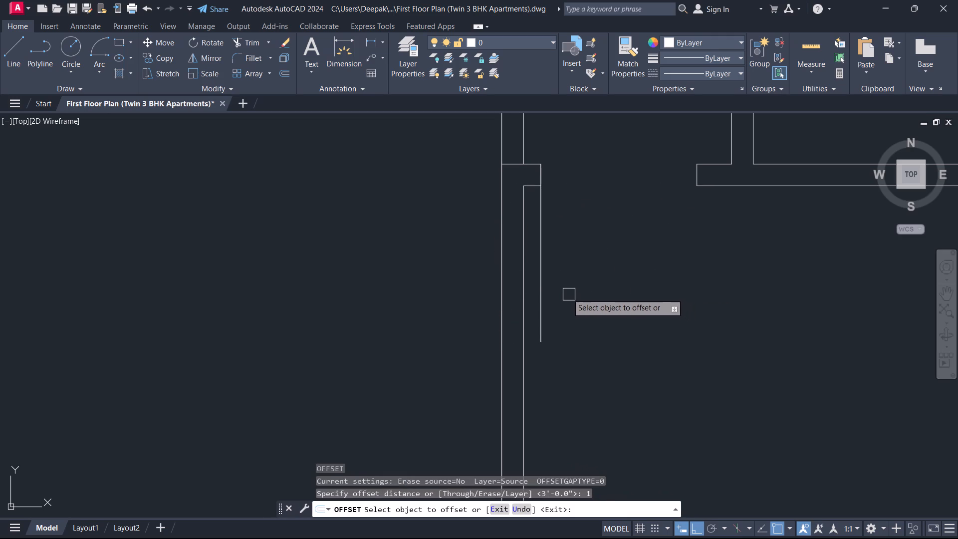
click(544, 292)
click(565, 293)
key(Escape)
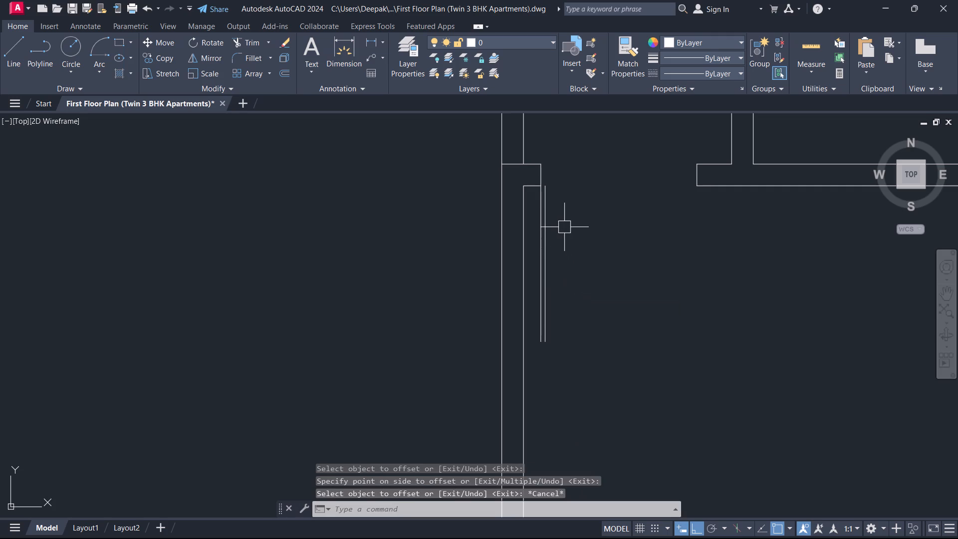
Close the north end of the door leaf with a short line joining its two vertical lines.
text(L)
key(space)
scroll(548, 214, up, 3)
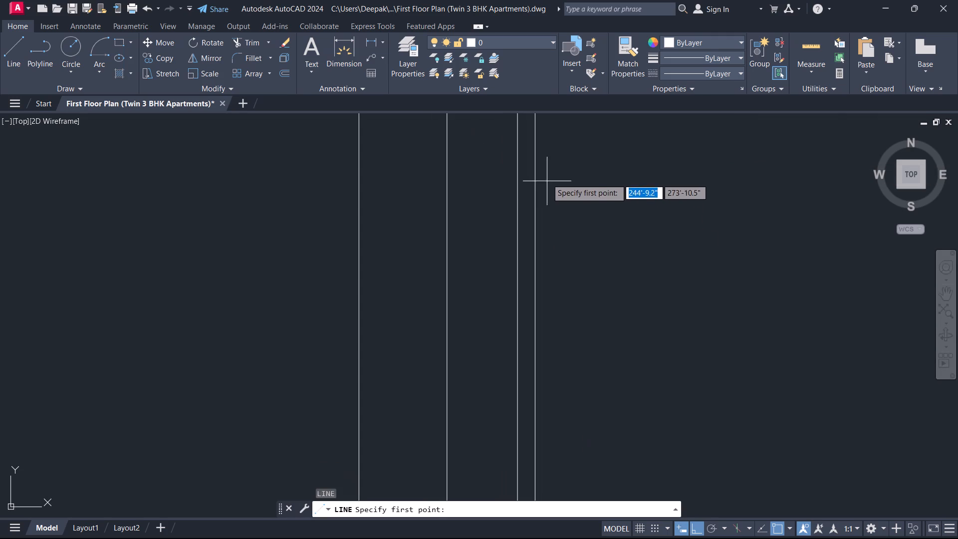
middle_drag(514, 159, 505, 308)
drag(509, 255, 516, 257)
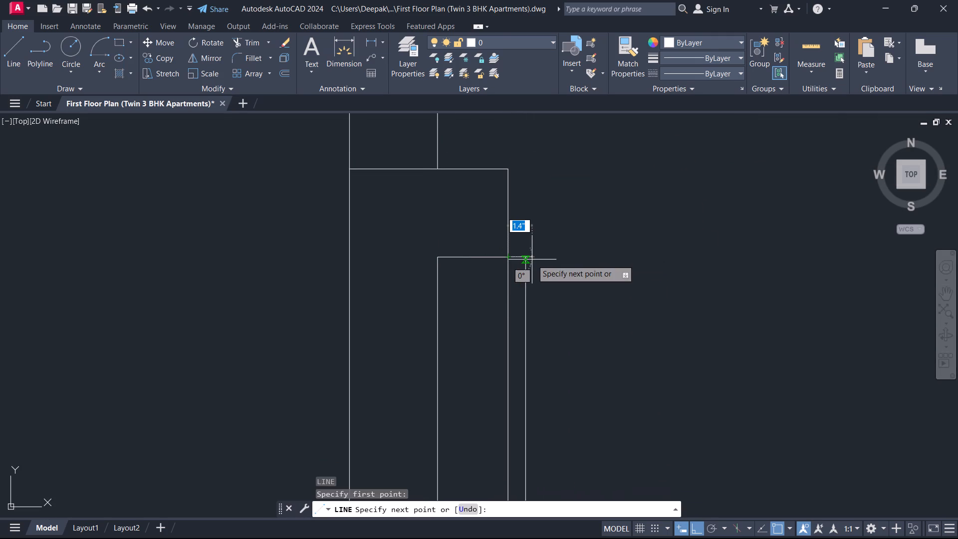
click(530, 255)
key(Escape)
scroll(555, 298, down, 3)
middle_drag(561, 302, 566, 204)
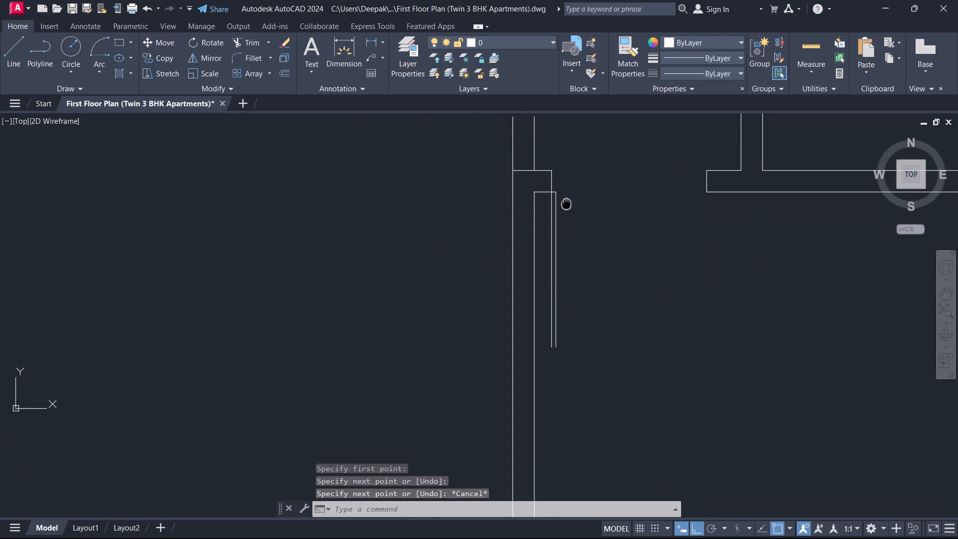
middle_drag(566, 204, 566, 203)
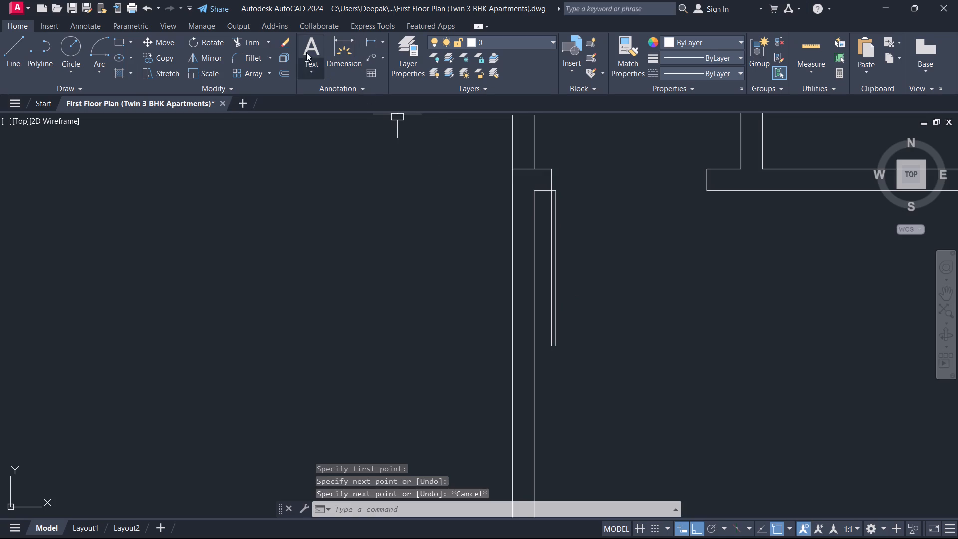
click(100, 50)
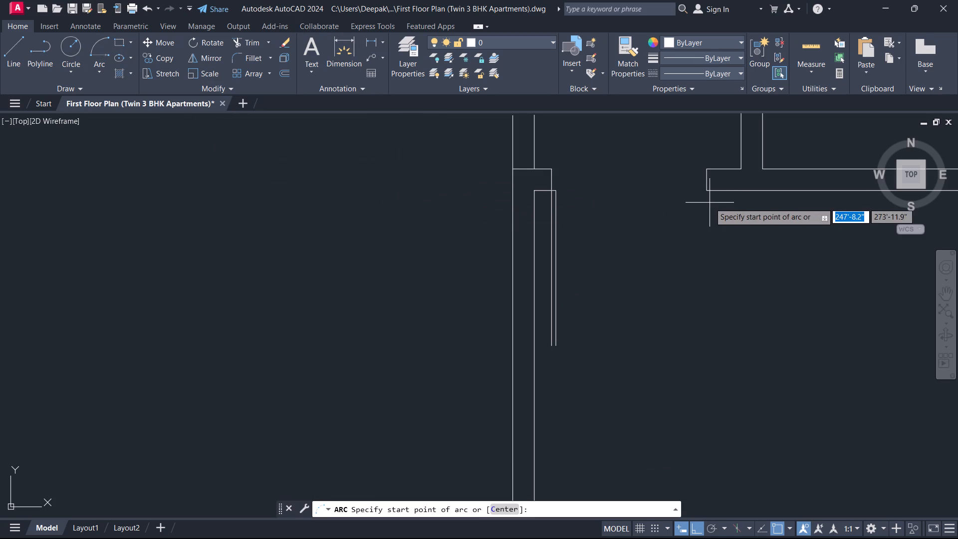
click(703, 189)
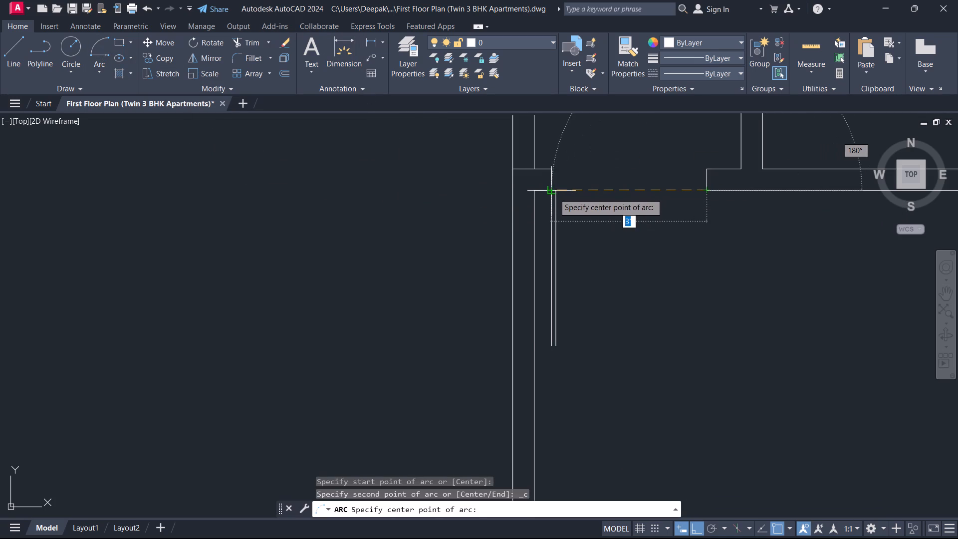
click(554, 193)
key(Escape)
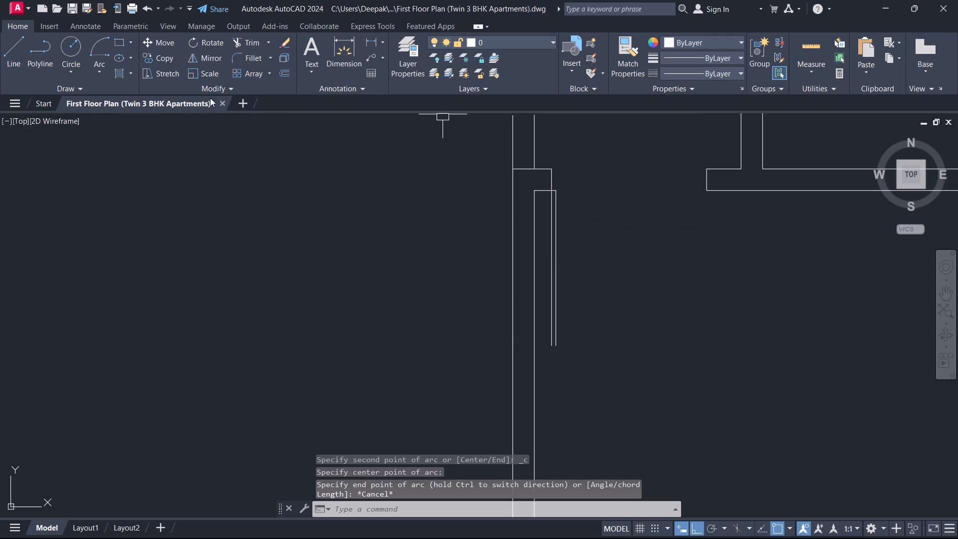
Draw the quarter-circle door swing arc from the leaf's south end to the east jamb, centred on the hinge corner at the west jamb.
click(105, 49)
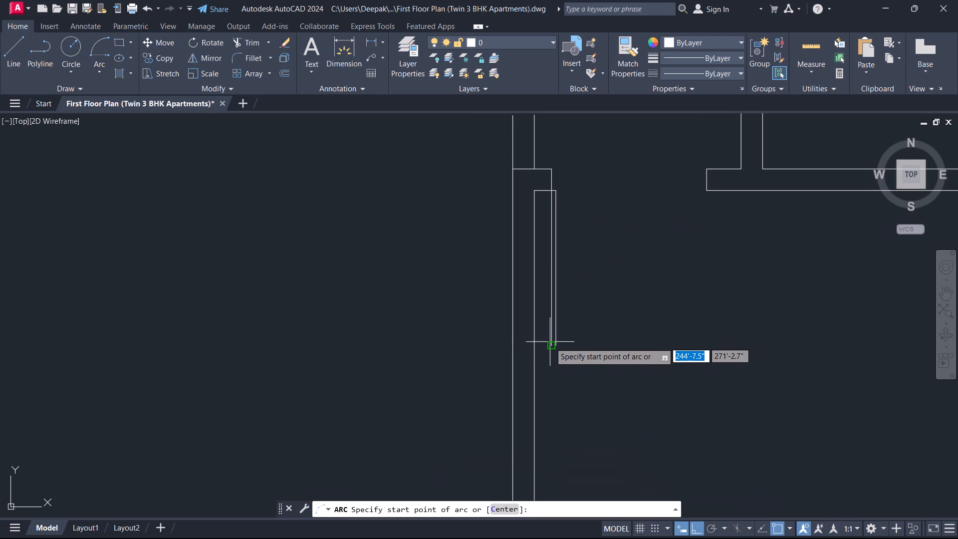
click(549, 344)
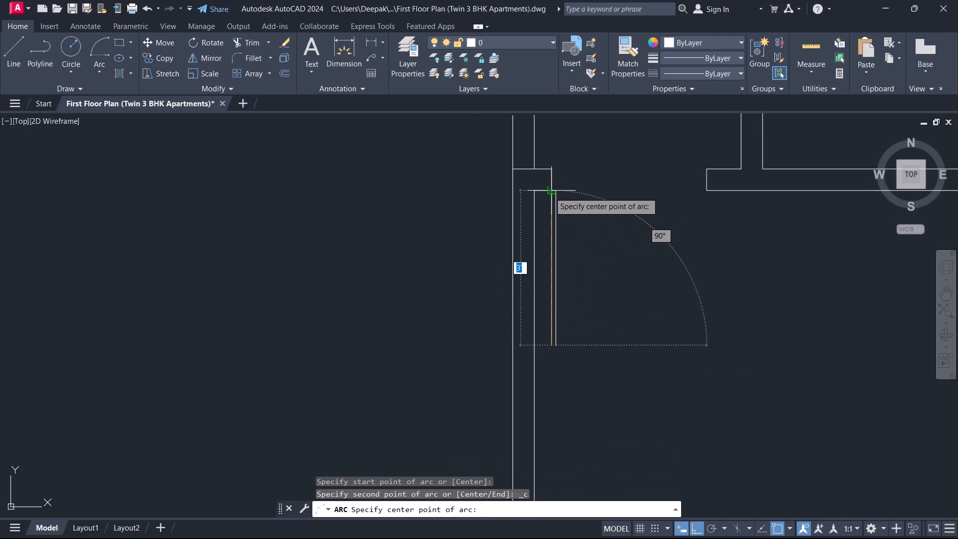
click(549, 192)
click(676, 175)
key(Escape)
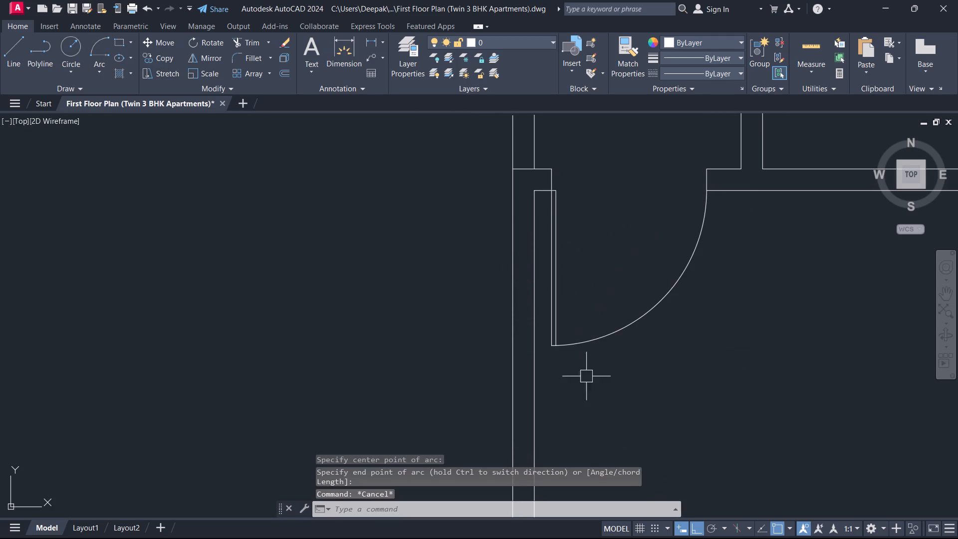
Trim the end of the leaf's east line where it overshoots the swing arc.
scroll(571, 394, up, 4)
scroll(463, 278, up, 1)
middle_drag(475, 299, 523, 477)
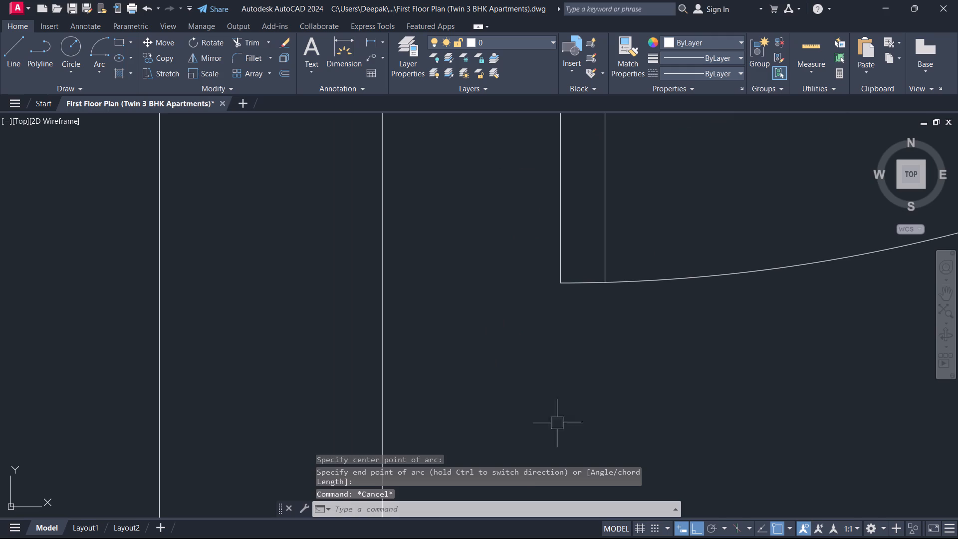
scroll(617, 251, up, 3)
scroll(579, 392, up, 5)
text(TR)
key(space)
scroll(508, 337, up, 2)
click(480, 319)
key(Escape)
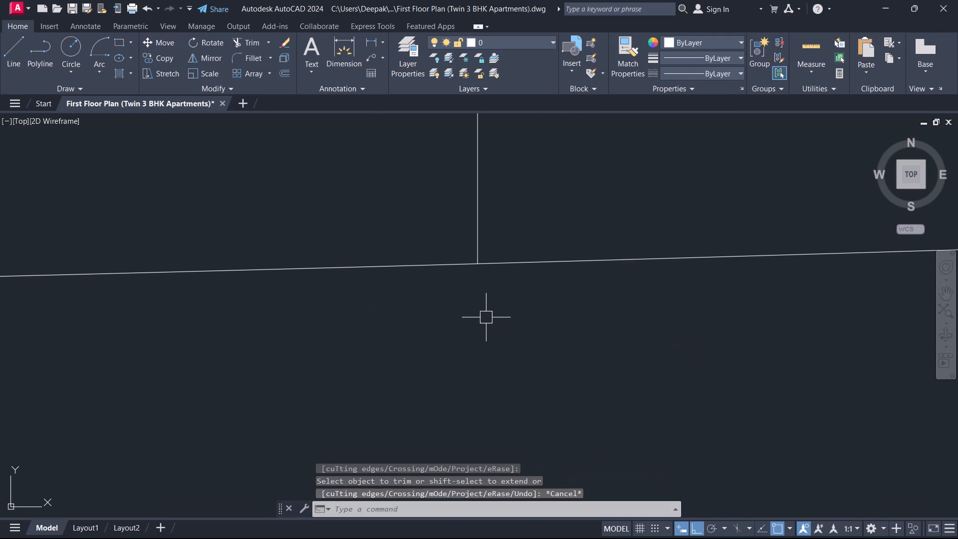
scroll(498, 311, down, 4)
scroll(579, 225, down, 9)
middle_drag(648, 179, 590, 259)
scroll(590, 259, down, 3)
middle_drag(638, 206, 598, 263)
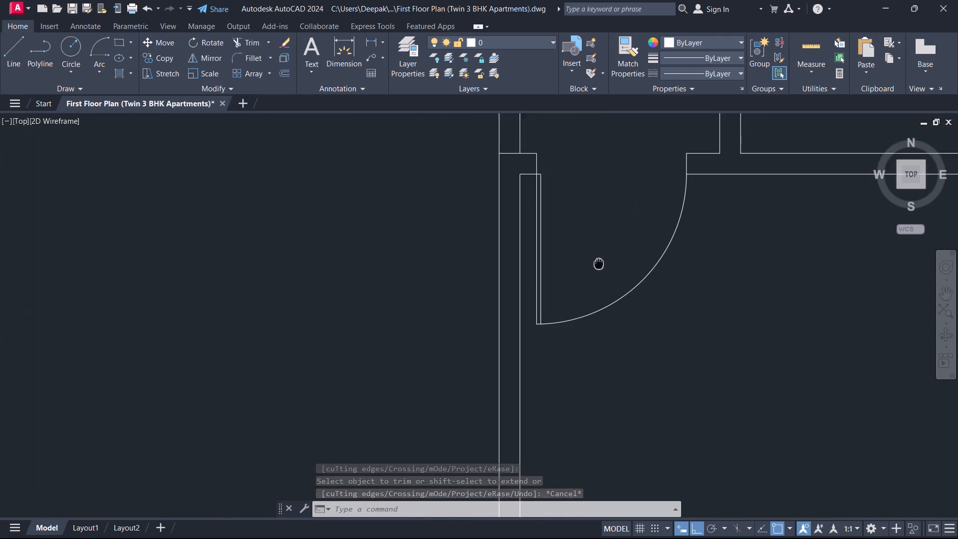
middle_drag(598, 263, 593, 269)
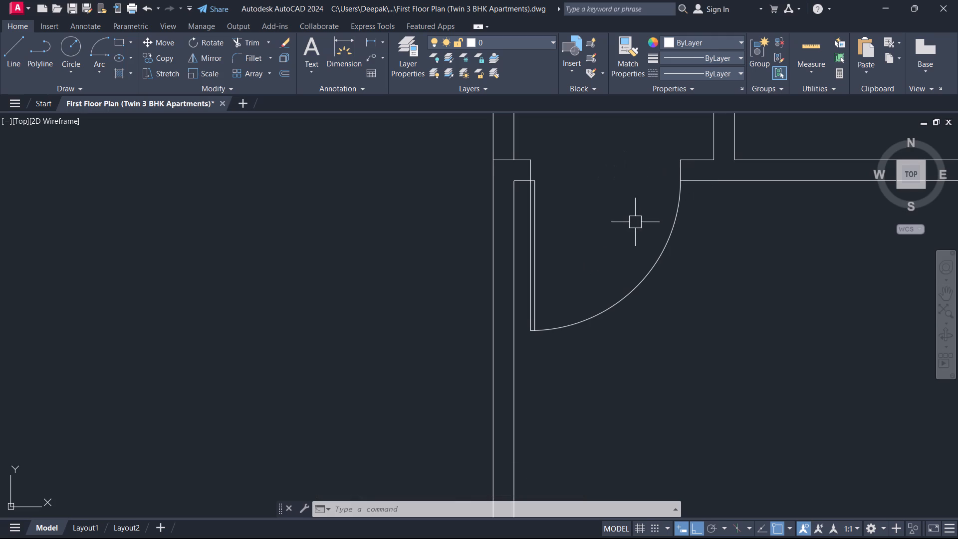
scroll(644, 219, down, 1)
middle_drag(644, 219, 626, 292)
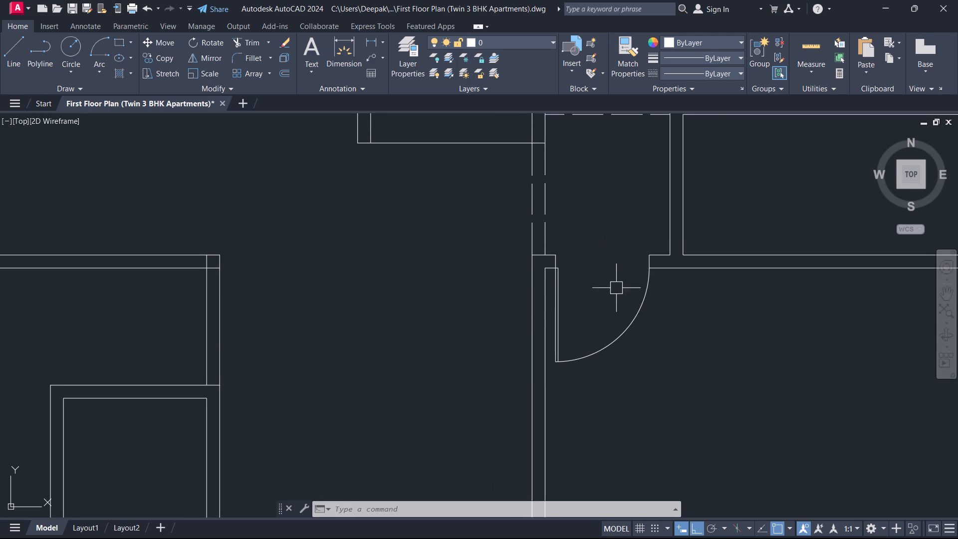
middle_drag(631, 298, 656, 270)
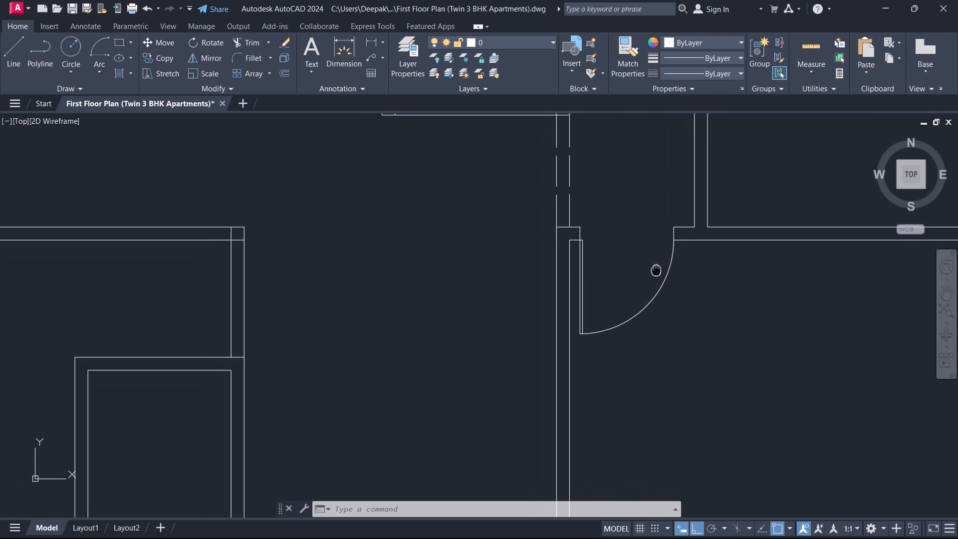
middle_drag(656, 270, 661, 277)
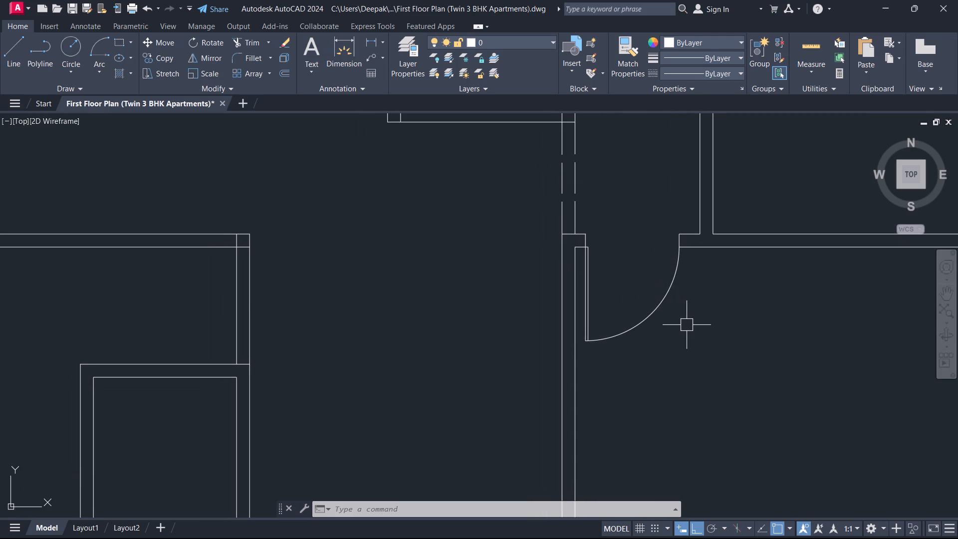
Extend the east face of the vertical wall beside the door across the horizontal wall and offset that line 4" east.
middle_drag(729, 303, 635, 338)
text(EX)
key(space)
click(623, 248)
key(Escape)
text(O 4)
key(Return)
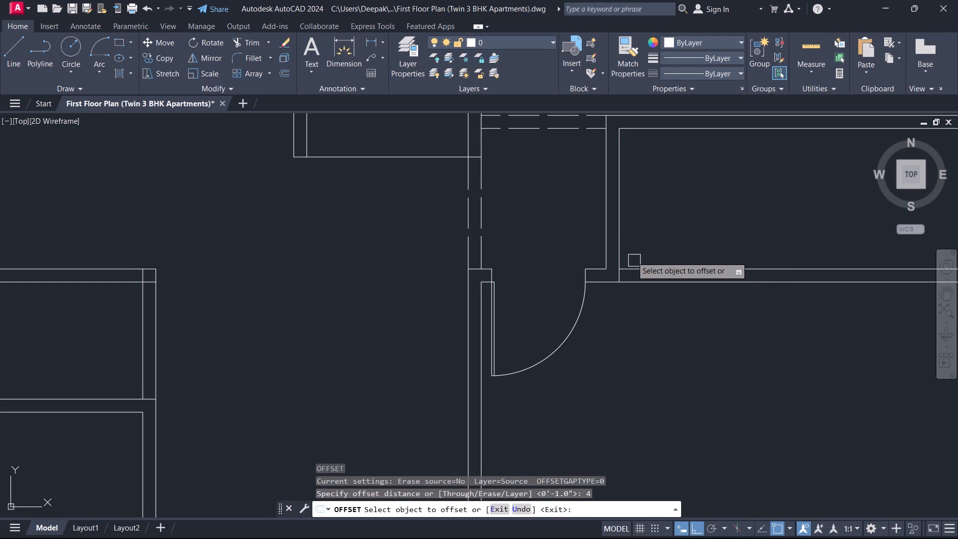
click(623, 247)
click(651, 253)
key(Escape)
Trim the offset line and the extended wall face so only a jamb line remains within the horizontal wall's thickness.
key(t)
key(r)
key(space)
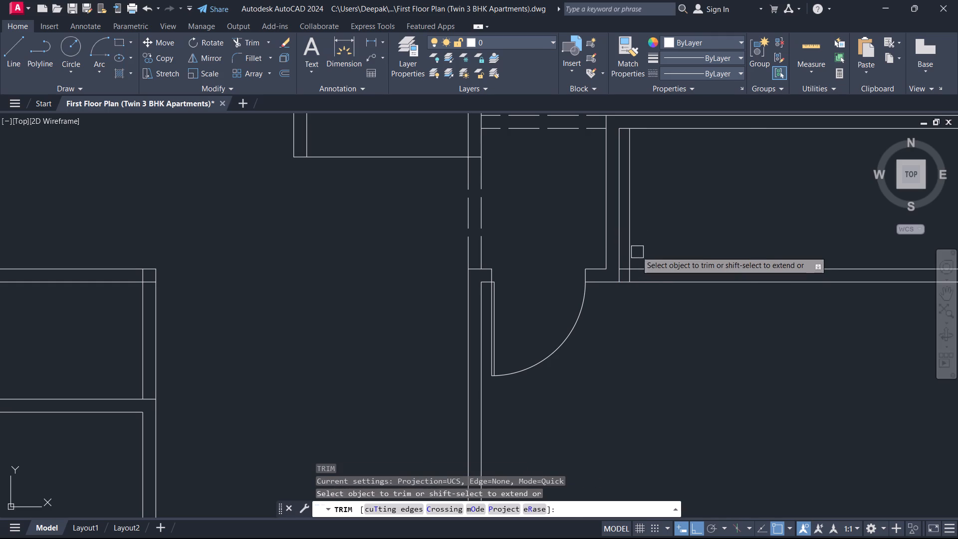
click(636, 251)
scroll(619, 272, up, 4)
click(617, 278)
click(588, 279)
key(Escape)
scroll(637, 268, down, 2)
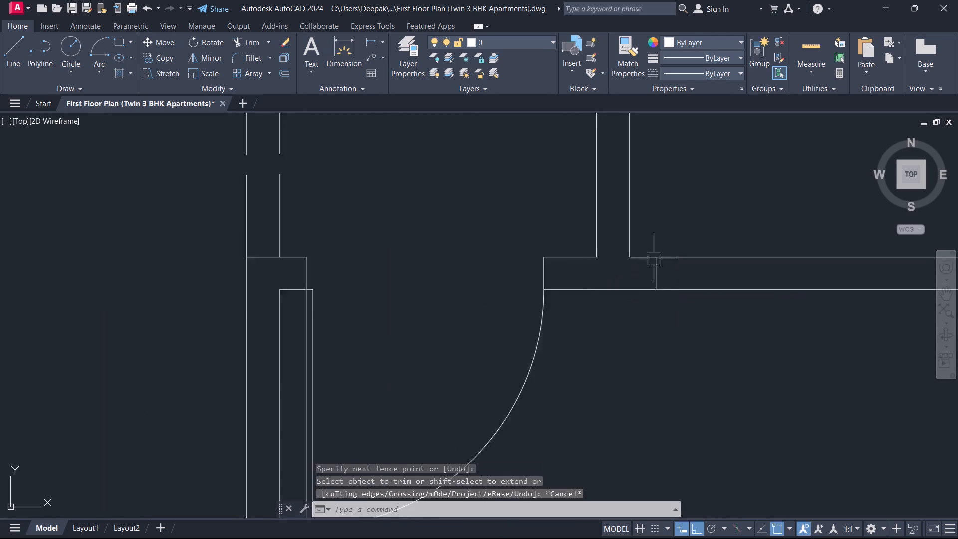
Offset the new jamb line 2'6" east along the horizontal wall.
scroll(654, 258, down, 1)
middle_drag(675, 225, 536, 240)
text(O)
key(space)
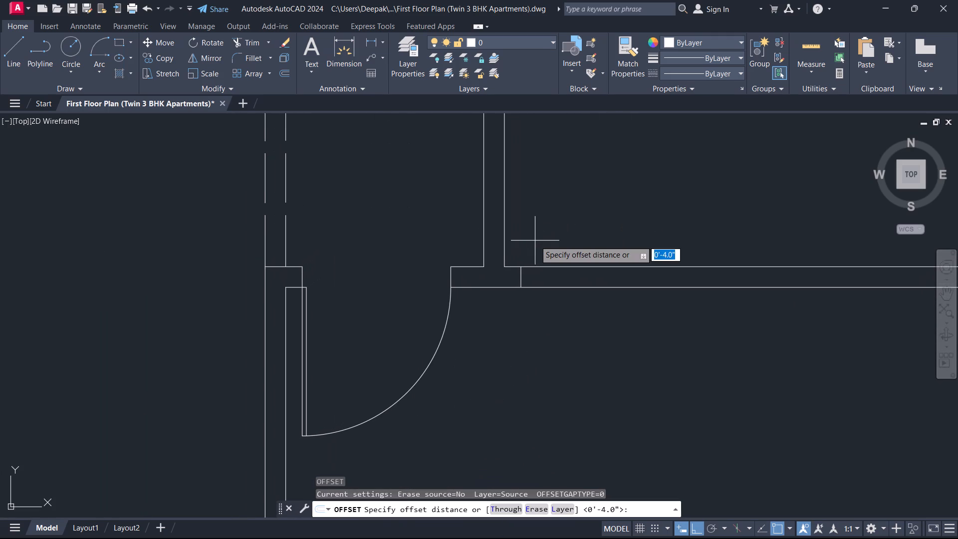
text(2'6)
key(Return)
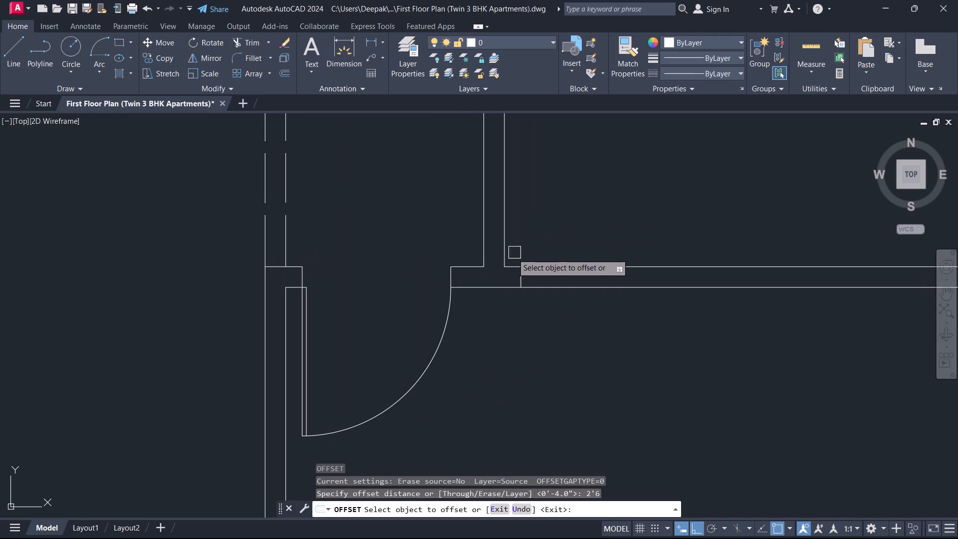
scroll(508, 258, up, 2)
click(530, 292)
click(593, 292)
key(Escape)
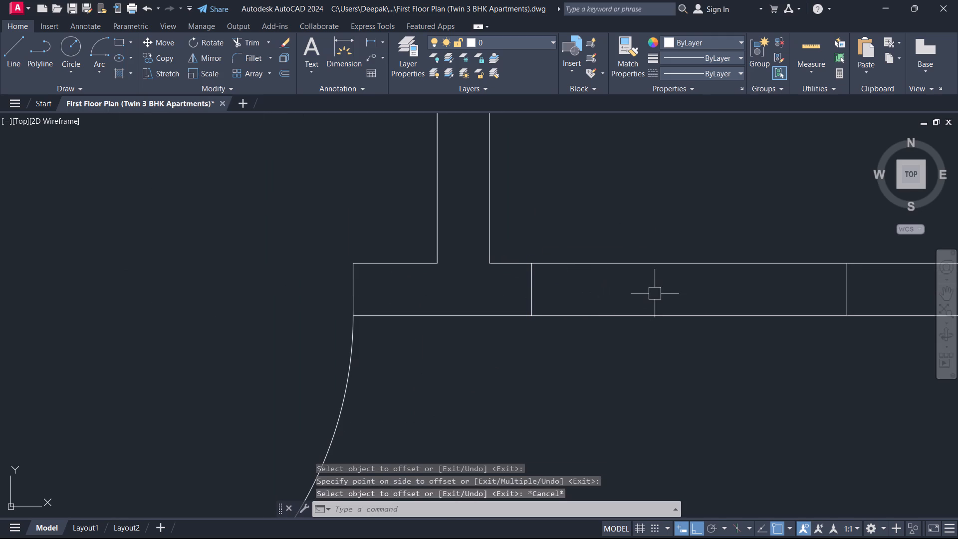
Trim both horizontal wall lines between the two jamb lines to open the second doorway.
text(TR)
key(space)
drag(665, 335, 658, 315)
click(645, 217)
click(650, 314)
key(Escape)
scroll(646, 261, down, 2)
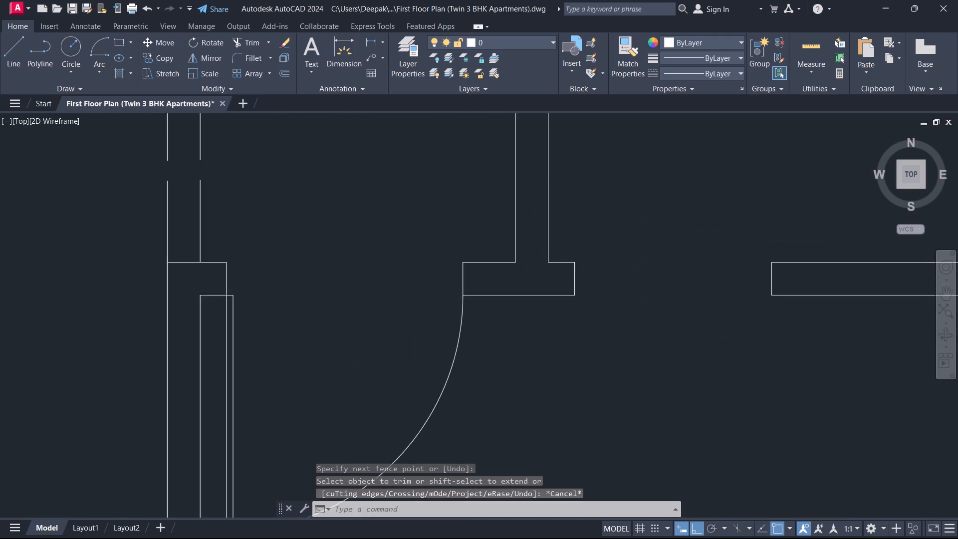
Draw a 2'6" line north from the north end of the second doorway's west jamb for the door leaf.
middle_drag(643, 253, 518, 310)
text(L)
key(space)
click(478, 318)
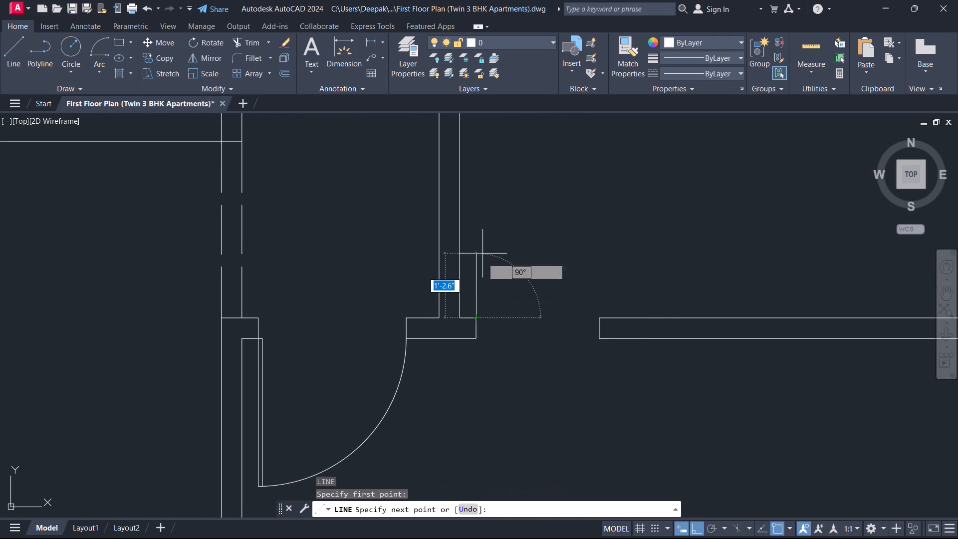
text(2')
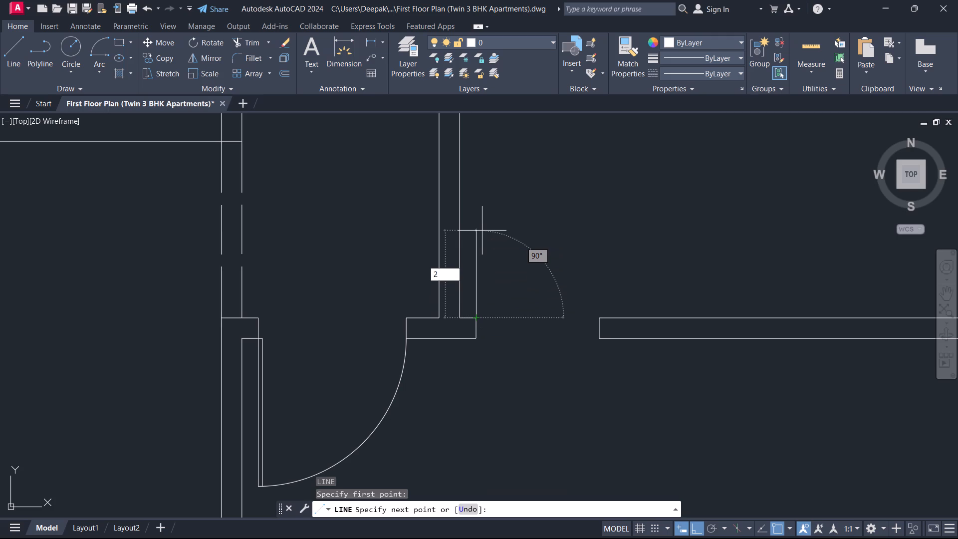
key(6)
key(Return)
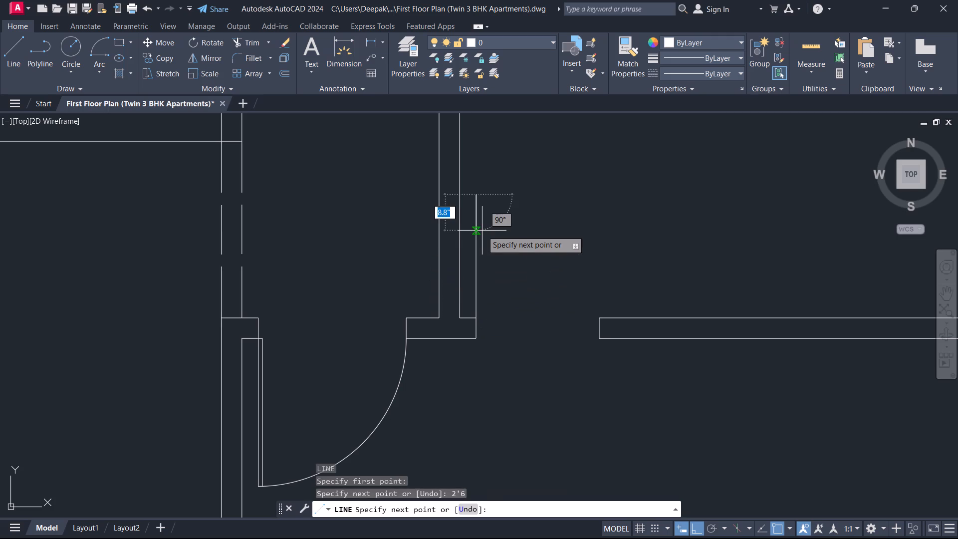
key(Escape)
Offset the new door leaf line 1" east to give the leaf its thickness.
text(O)
key(space)
key(1)
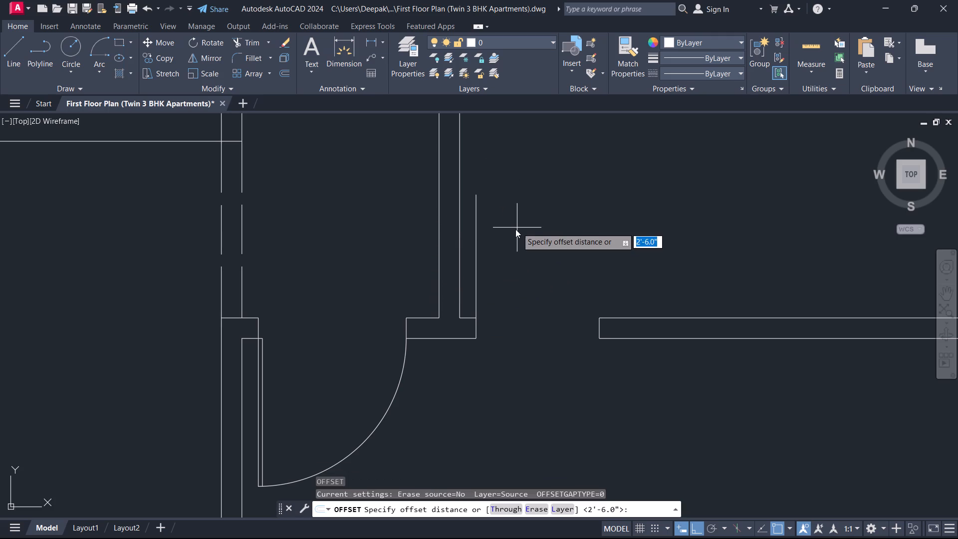
key(Return)
click(479, 230)
click(510, 243)
key(Escape)
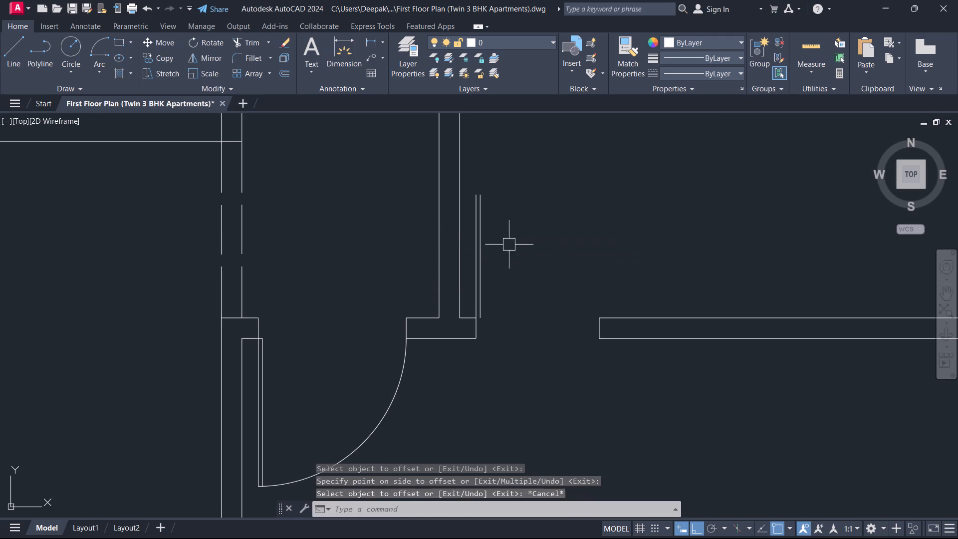
Close the bottom of the door leaf with a short line between its two vertical edges.
text(L)
key(space)
scroll(464, 343, up, 2)
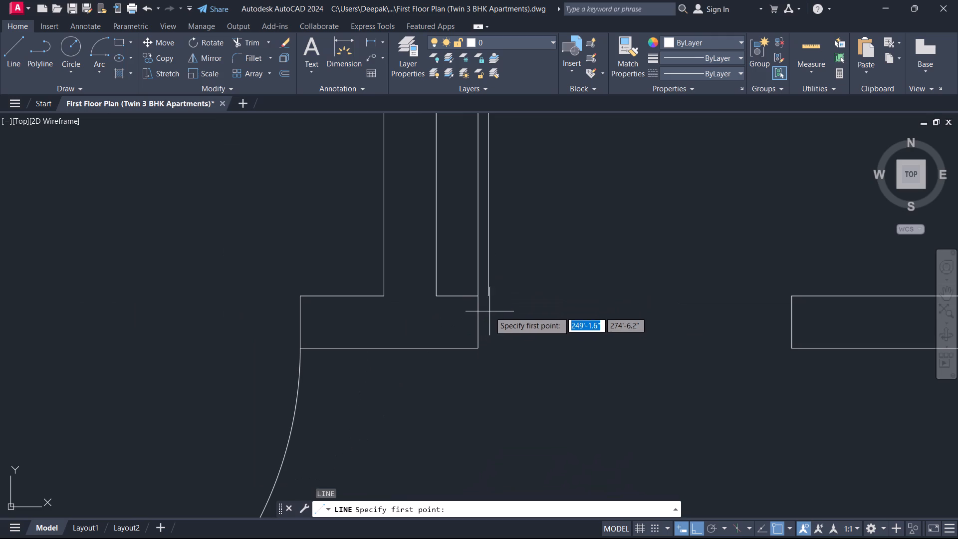
click(479, 301)
click(487, 297)
key(Escape)
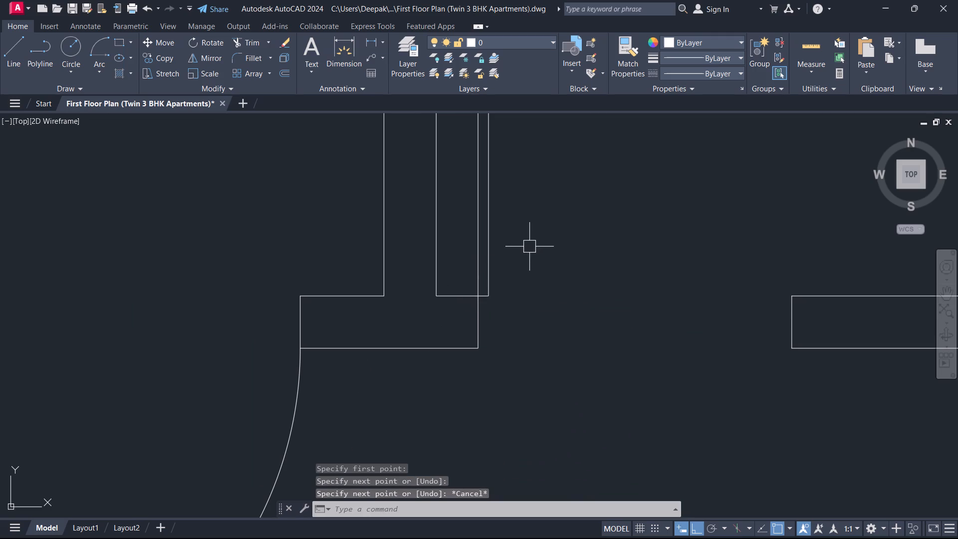
Draw the door's swing arc from the east jamb to the leaf's top, centred on the west jamb's north corner.
scroll(530, 246, down, 1)
middle_drag(530, 246, 523, 266)
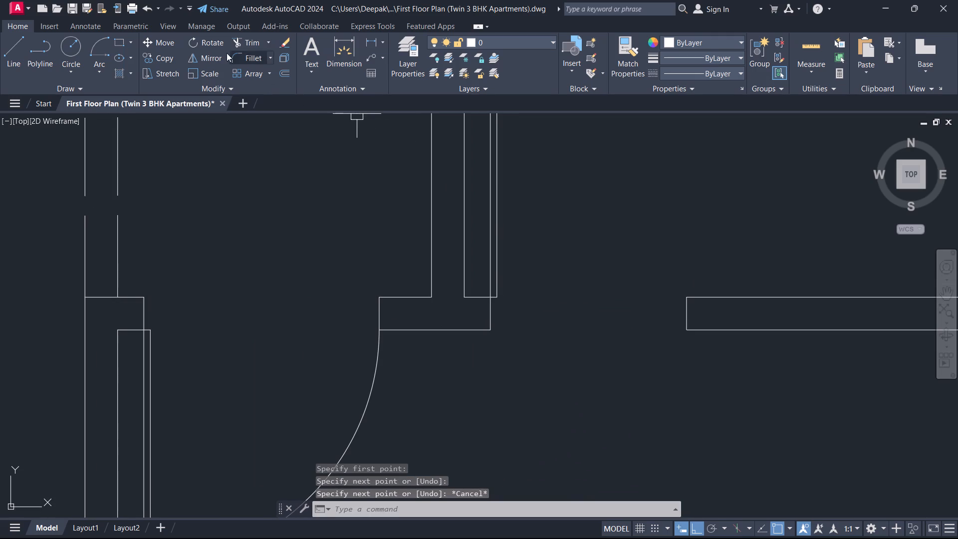
click(89, 46)
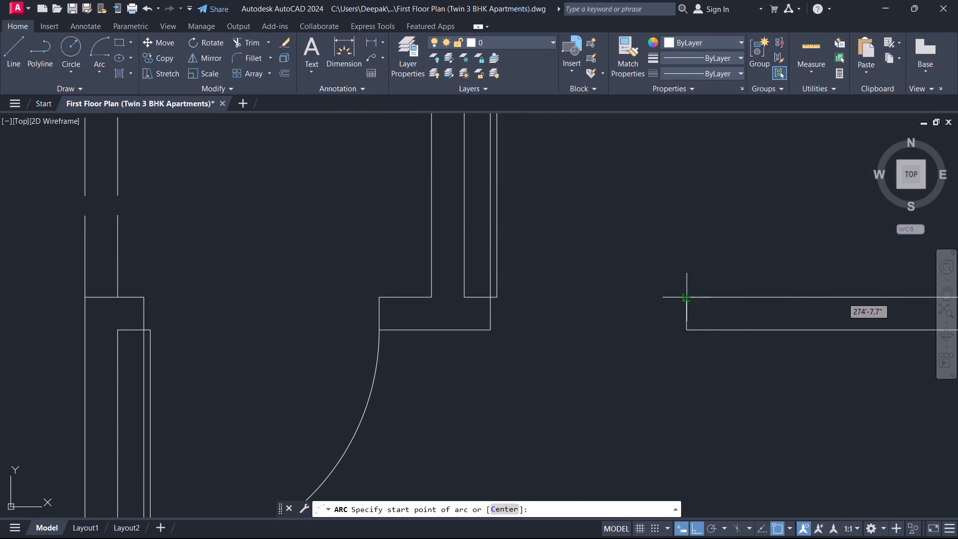
click(689, 297)
click(493, 300)
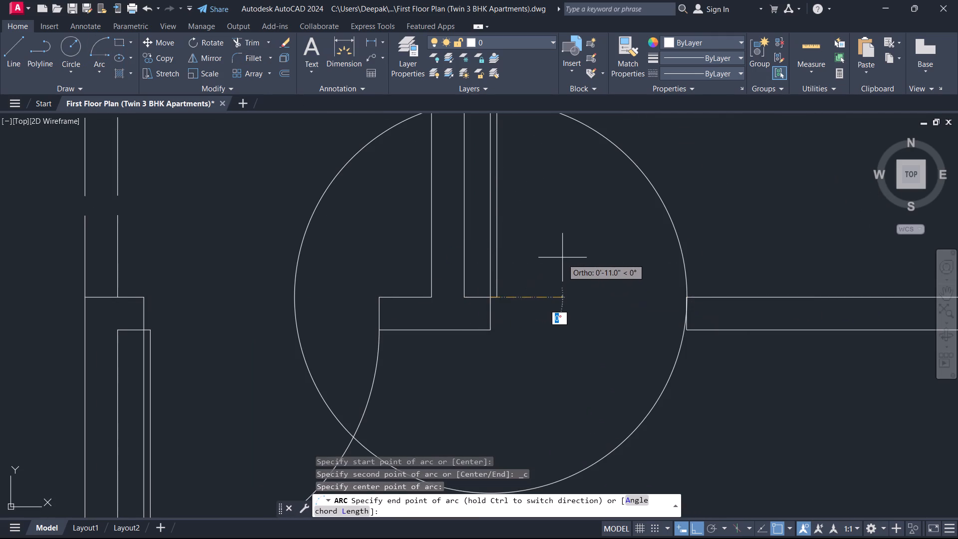
scroll(553, 245, down, 2)
click(546, 174)
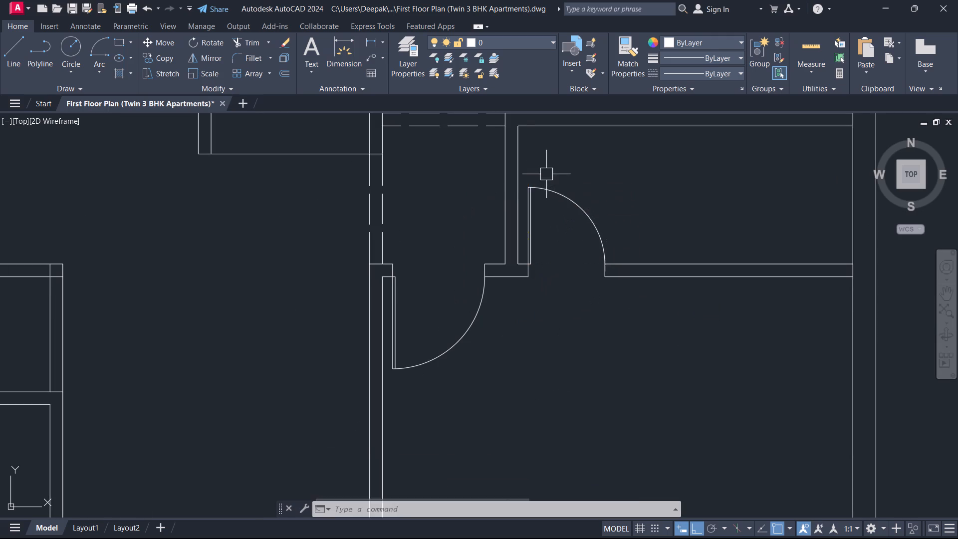
key(Escape)
Trim the end of the leaf's east edge that projects beyond the swing arc.
scroll(523, 182, up, 4)
scroll(632, 194, up, 3)
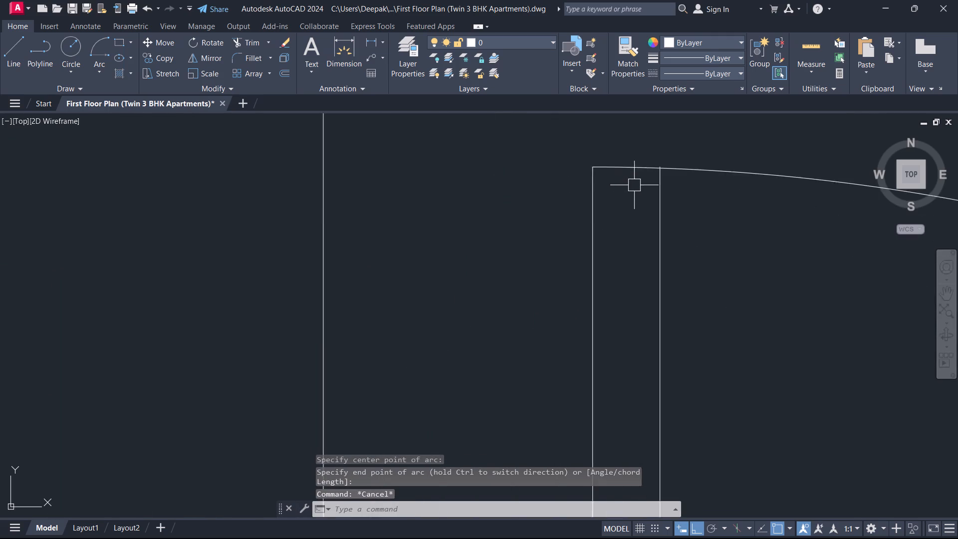
middle_drag(636, 185, 564, 275)
scroll(609, 244, up, 2)
scroll(574, 274, up, 3)
text(TR)
key(space)
scroll(541, 279, up, 3)
drag(415, 321, 407, 324)
click(243, 332)
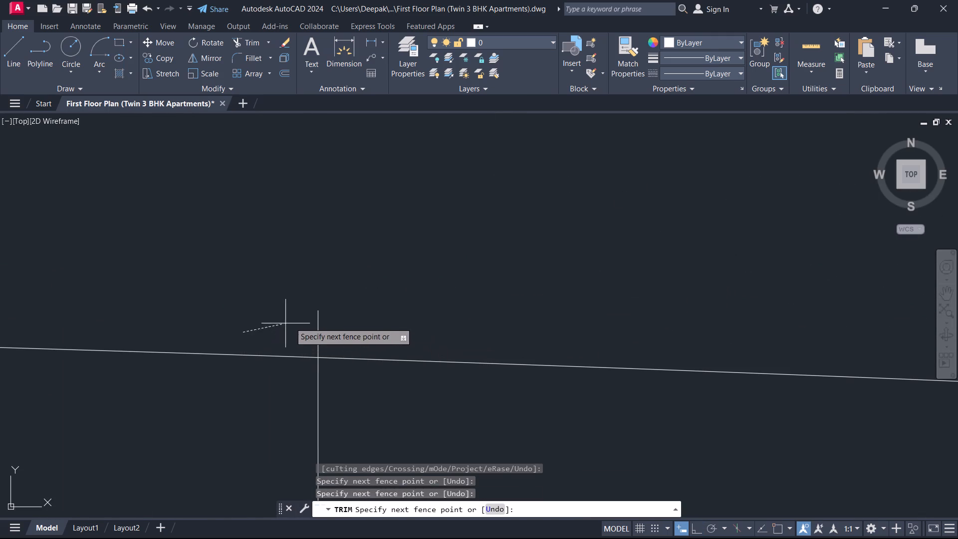
scroll(325, 308, down, 1)
click(374, 324)
key(Escape)
scroll(412, 302, down, 6)
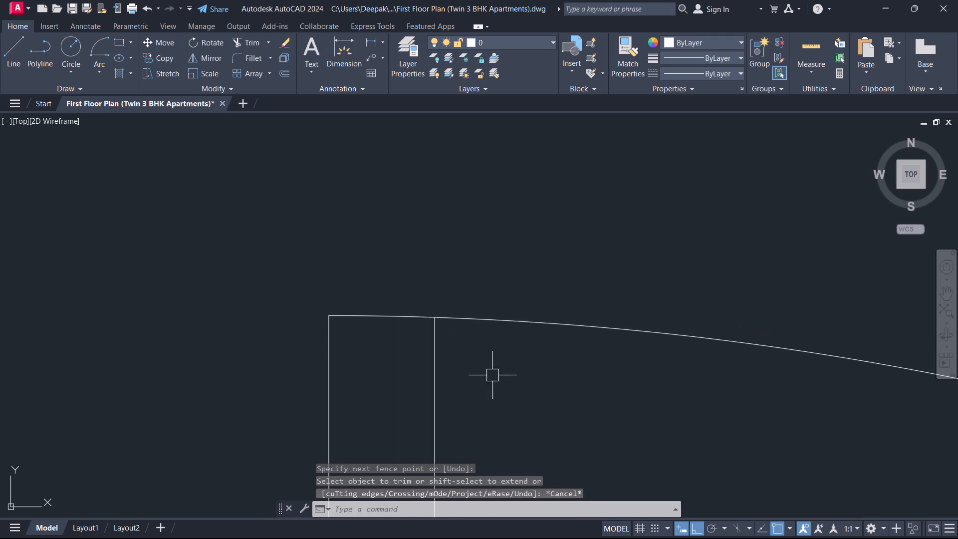
Examine the second door's leaf, swing arc and jambs together with the surrounding walls of the southern apartment.
scroll(524, 357, down, 2)
middle_drag(529, 355, 534, 255)
scroll(567, 288, down, 2)
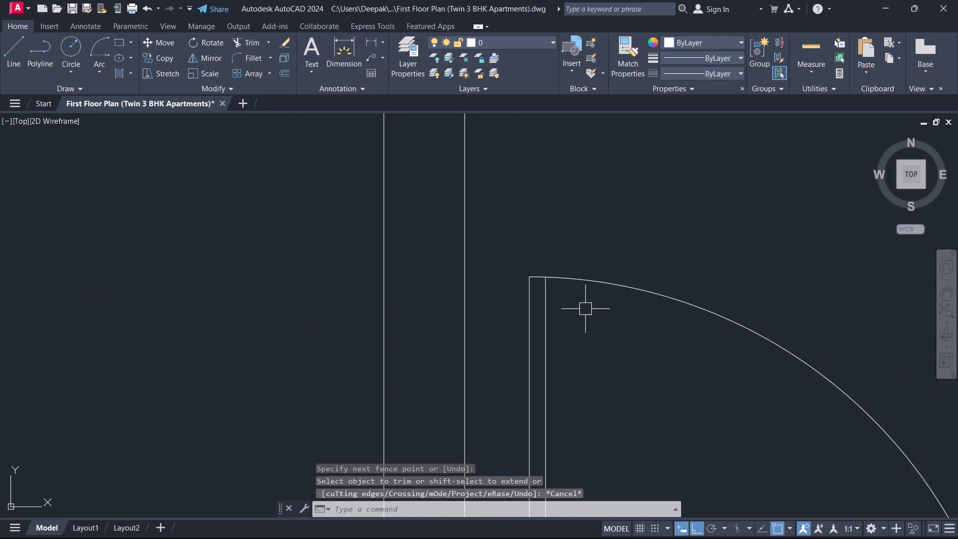
scroll(586, 309, down, 1)
middle_drag(587, 311, 571, 228)
scroll(610, 317, up, 1)
middle_drag(610, 317, 590, 223)
scroll(588, 221, down, 2)
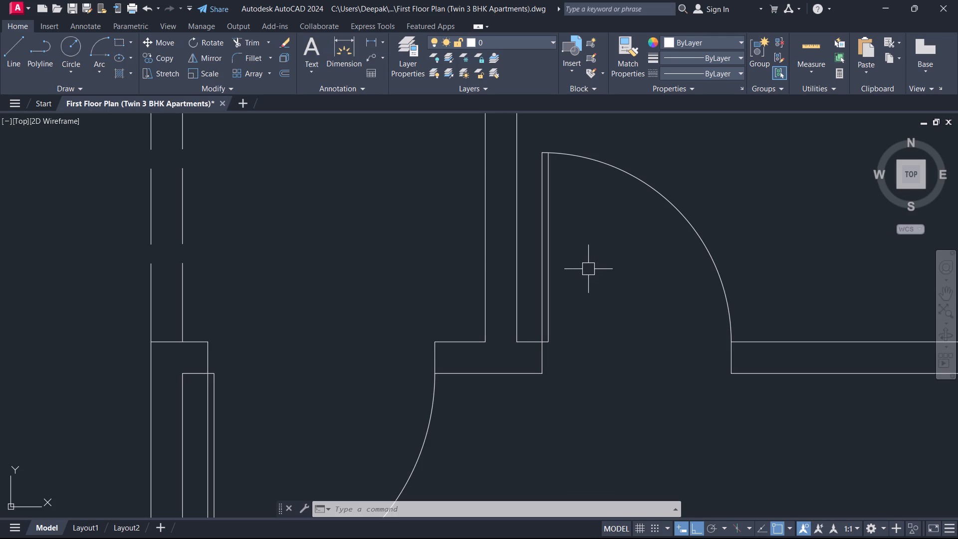
scroll(586, 268, down, 1)
middle_drag(586, 268, 513, 257)
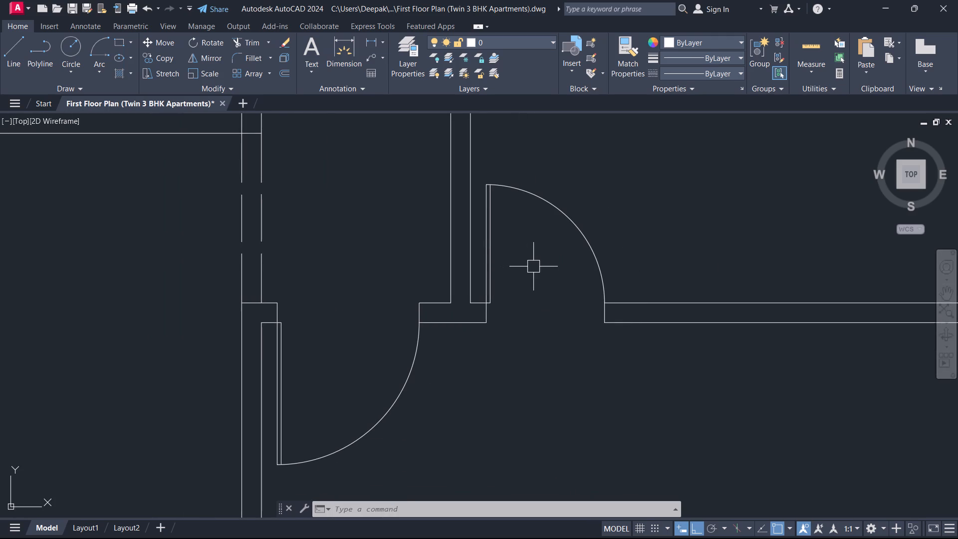
scroll(615, 215, down, 2)
middle_drag(618, 238, 612, 240)
scroll(617, 238, up, 1)
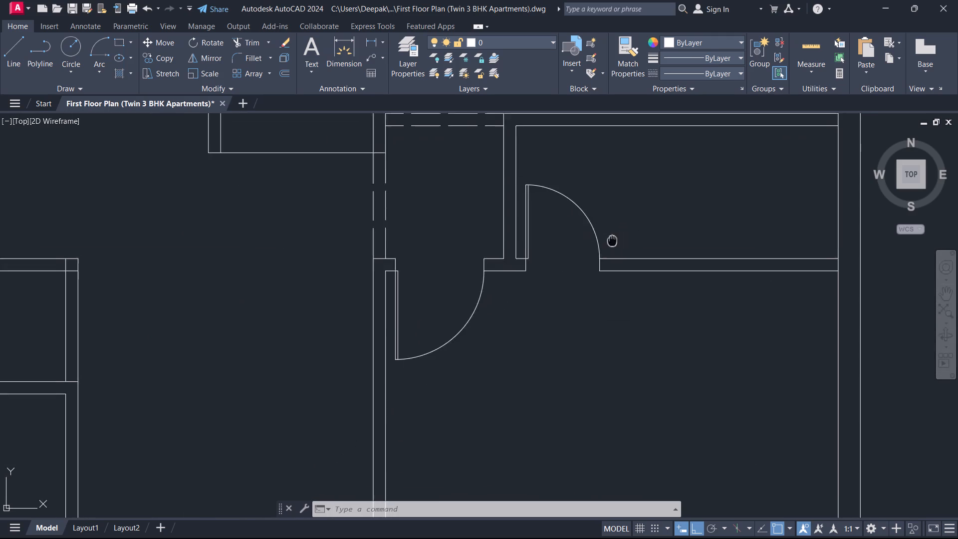
middle_drag(612, 240, 560, 267)
scroll(560, 267, down, 2)
middle_drag(559, 332, 624, 302)
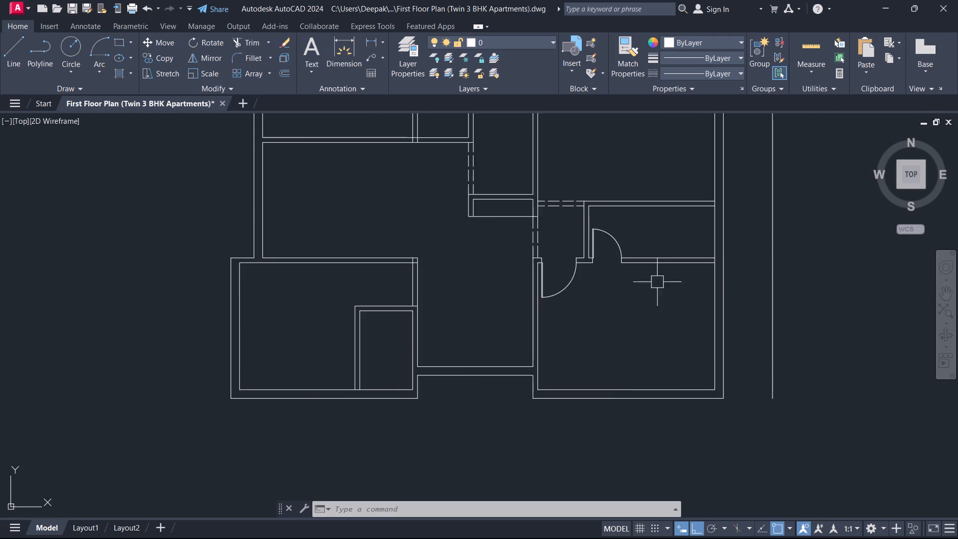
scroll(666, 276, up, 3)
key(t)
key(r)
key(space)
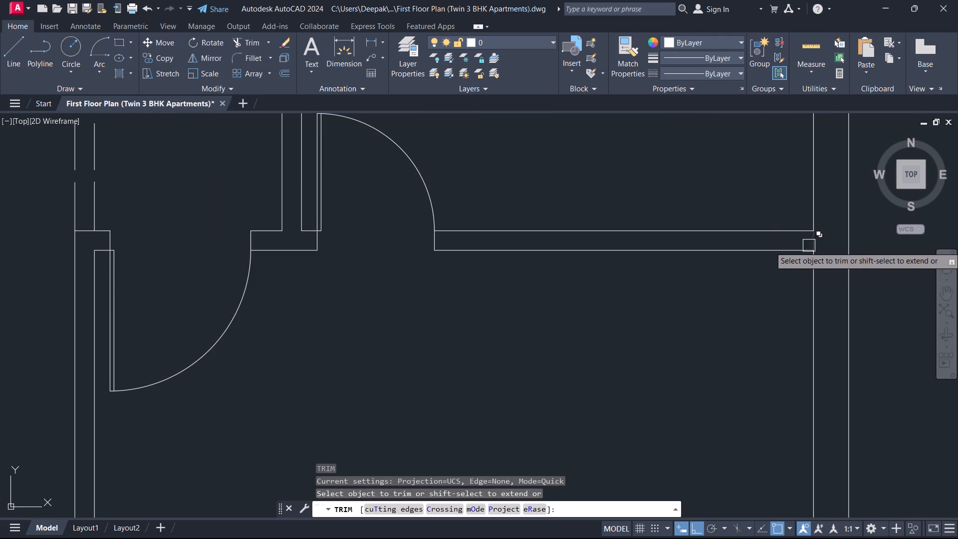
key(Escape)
Trim the east outer wall's inner face where the two horizontal walls north and south of the second door's room meet it.
middle_drag(778, 259, 598, 355)
scroll(598, 355, down, 2)
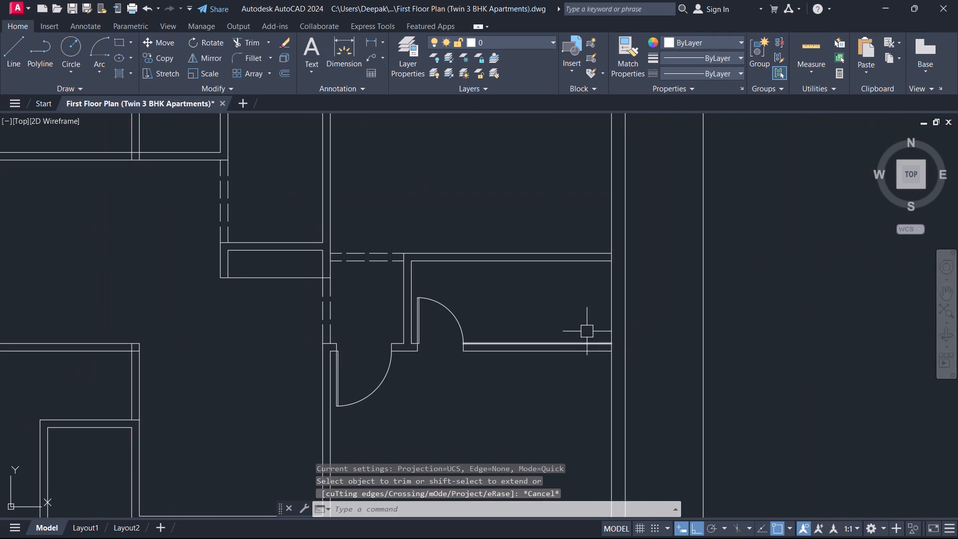
text(TR)
key(space)
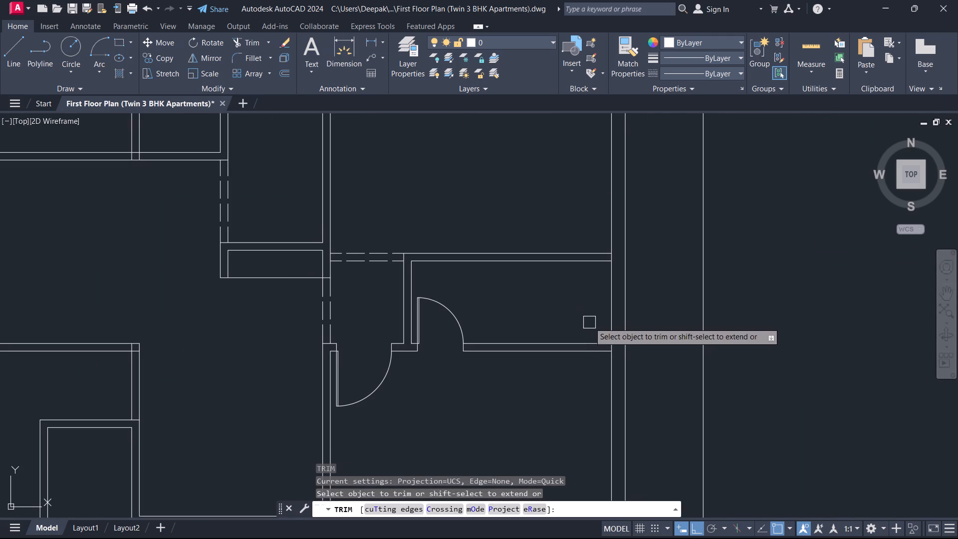
scroll(591, 325, up, 1)
middle_drag(591, 325, 587, 210)
scroll(613, 257, up, 3)
click(648, 215)
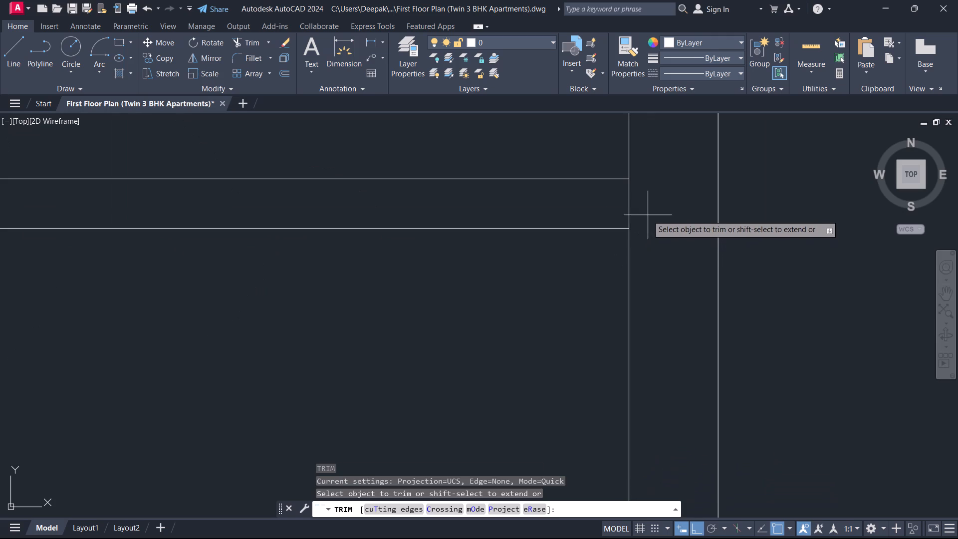
click(565, 198)
scroll(525, 230, down, 4)
middle_drag(512, 254, 502, 437)
scroll(537, 275, up, 1)
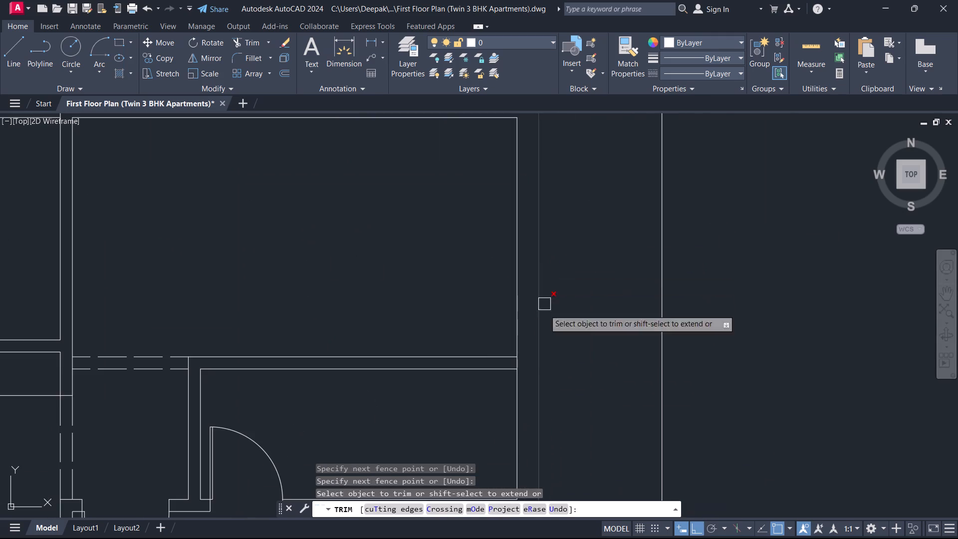
scroll(495, 360, up, 3)
click(527, 370)
click(601, 365)
key(Escape)
Examine the southern apartment's layout to locate the next doorway, around its southwest room.
scroll(510, 349, down, 3)
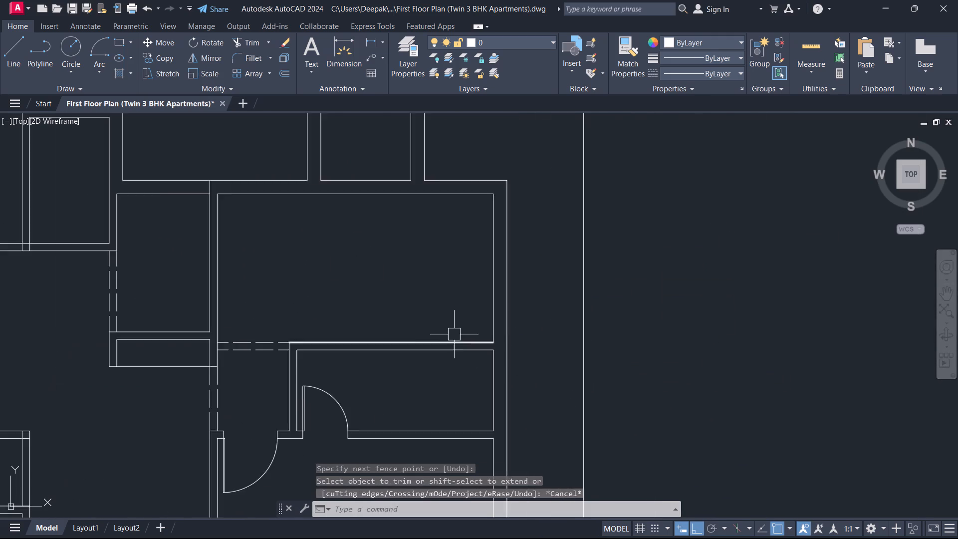
scroll(454, 334, down, 2)
middle_drag(441, 350, 492, 248)
middle_drag(452, 347, 494, 319)
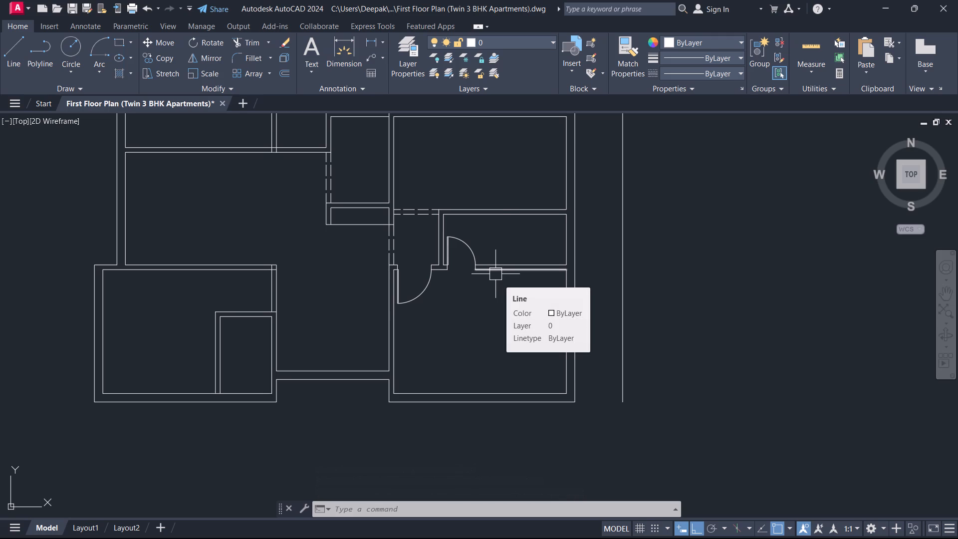
scroll(436, 253, down, 1)
middle_drag(432, 259, 573, 238)
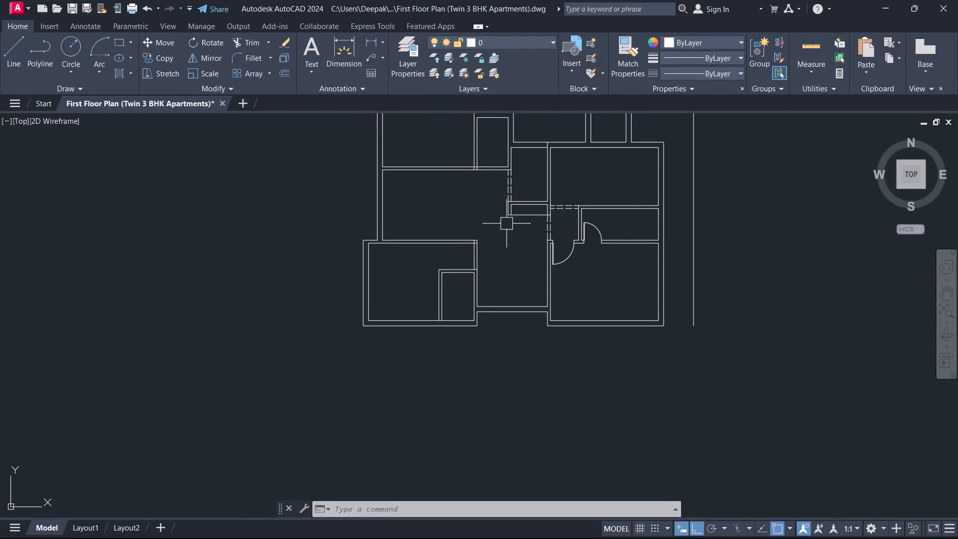
scroll(503, 223, up, 1)
scroll(552, 183, down, 2)
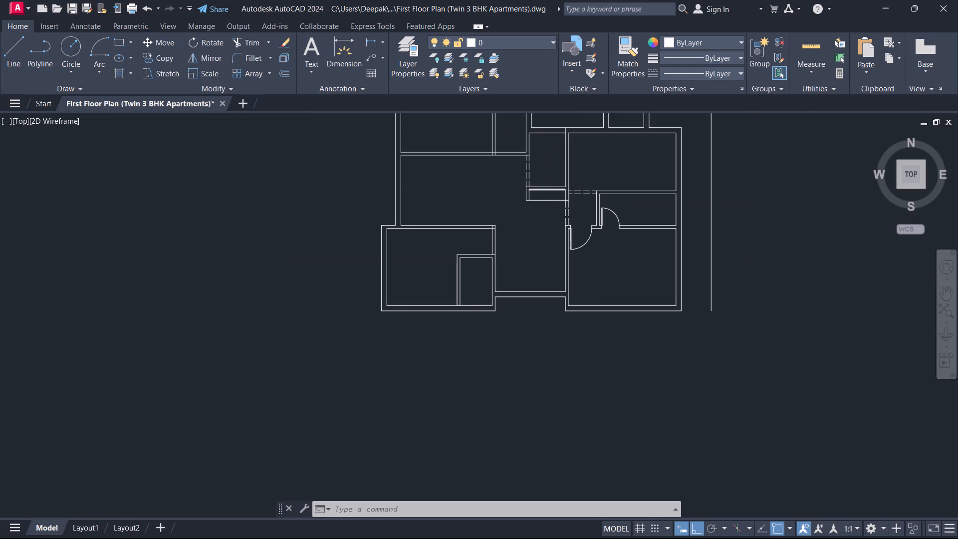
scroll(571, 193, up, 1)
middle_drag(574, 195, 527, 302)
key(Escape)
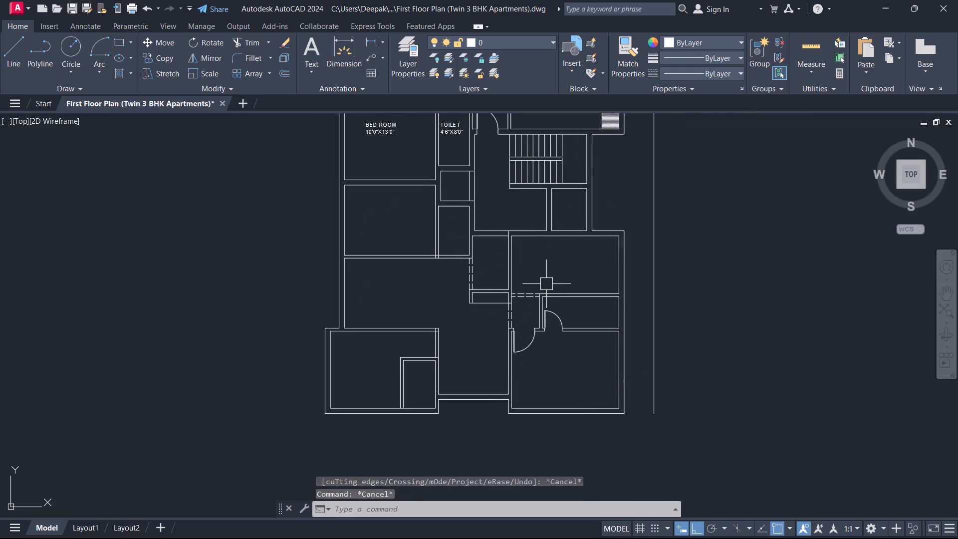
middle_drag(487, 353, 636, 306)
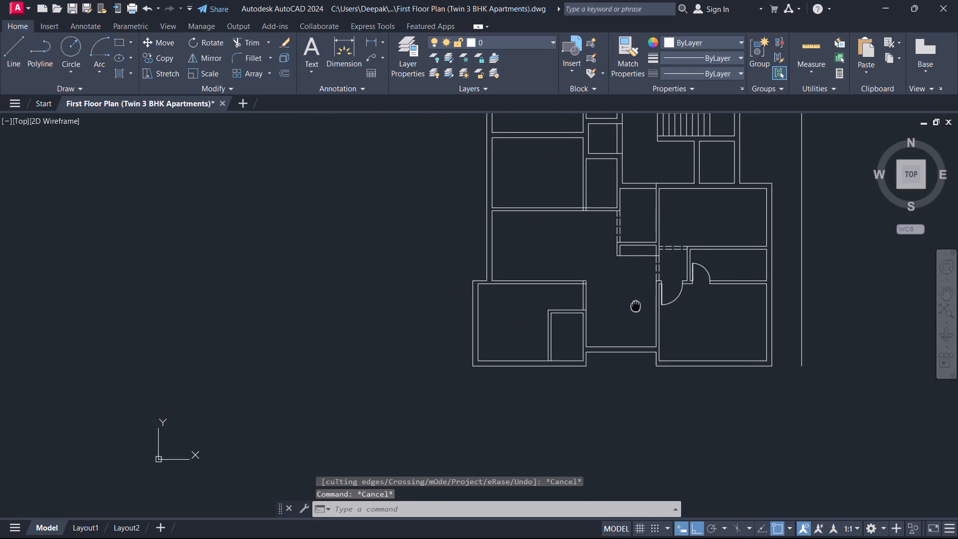
middle_drag(636, 306, 638, 305)
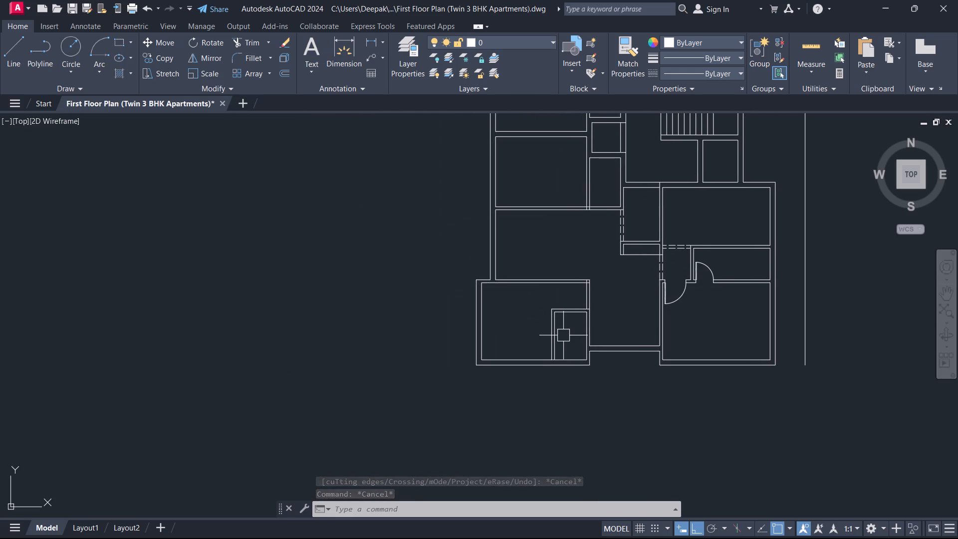
Offset the southwest room's north wall inner face 4 inches south and trim it to the east wall's thickness as a jamb line.
scroll(585, 310, up, 3)
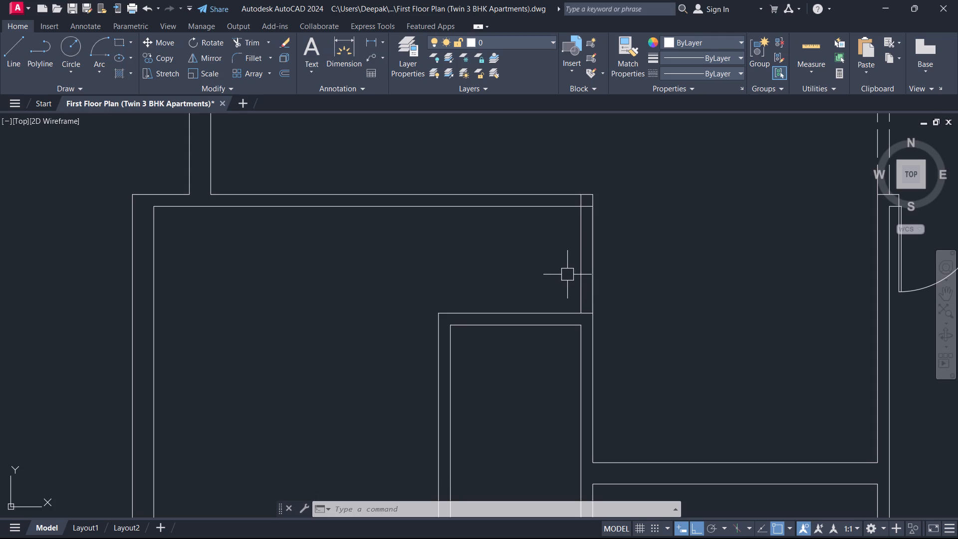
text(O)
key(space)
key(4)
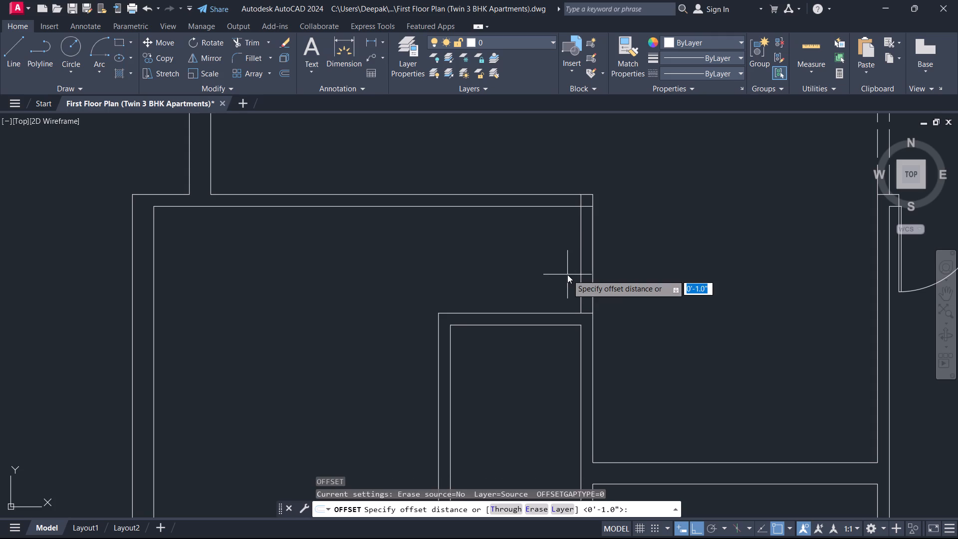
key(Return)
click(546, 209)
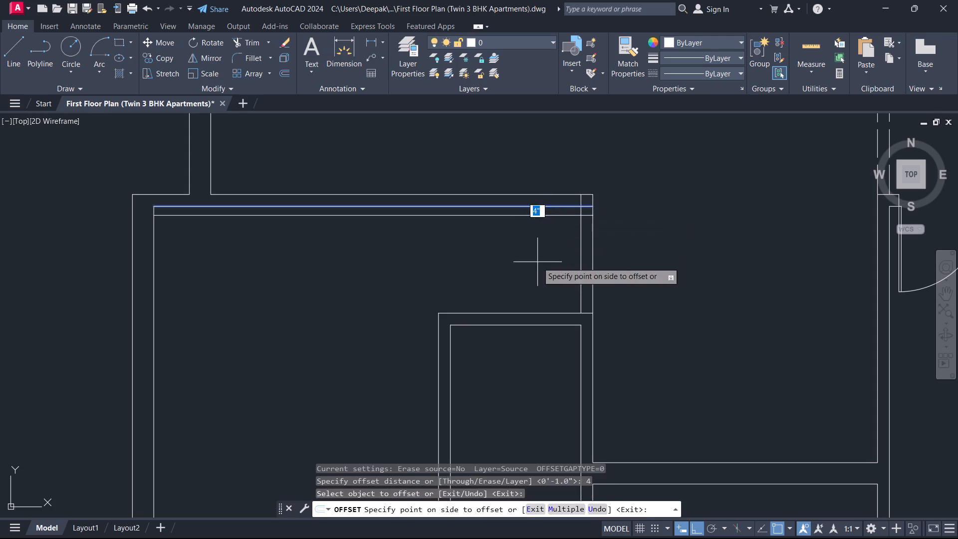
click(537, 262)
key(Escape)
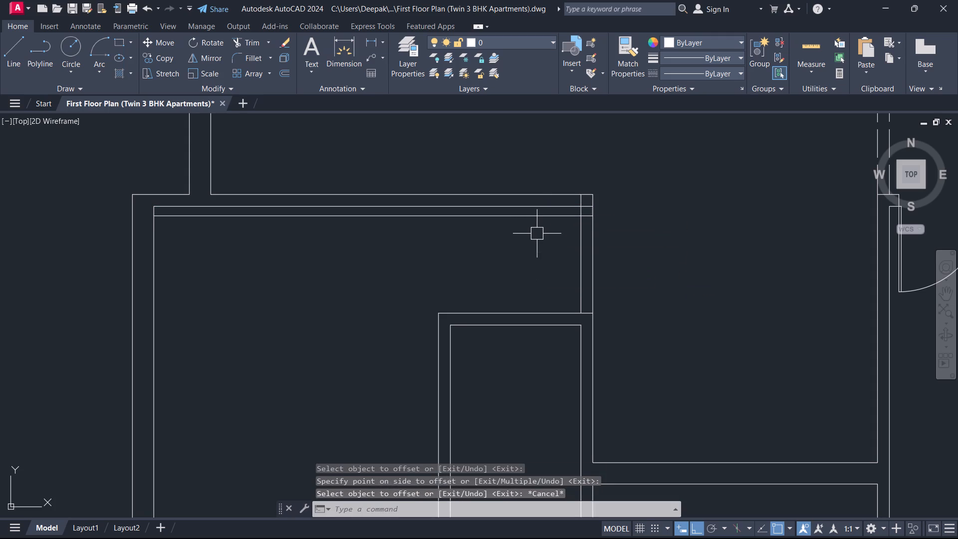
text(TR)
key(space)
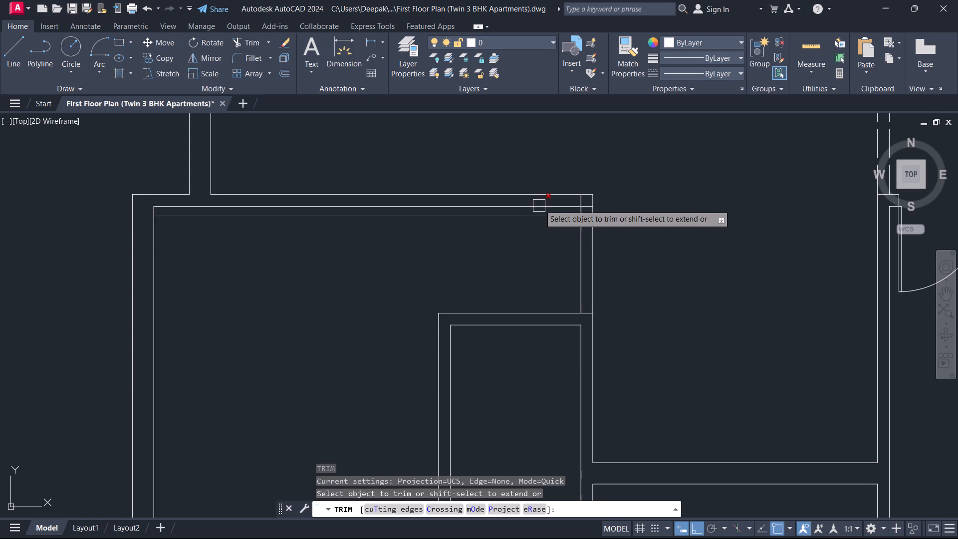
click(535, 216)
key(Escape)
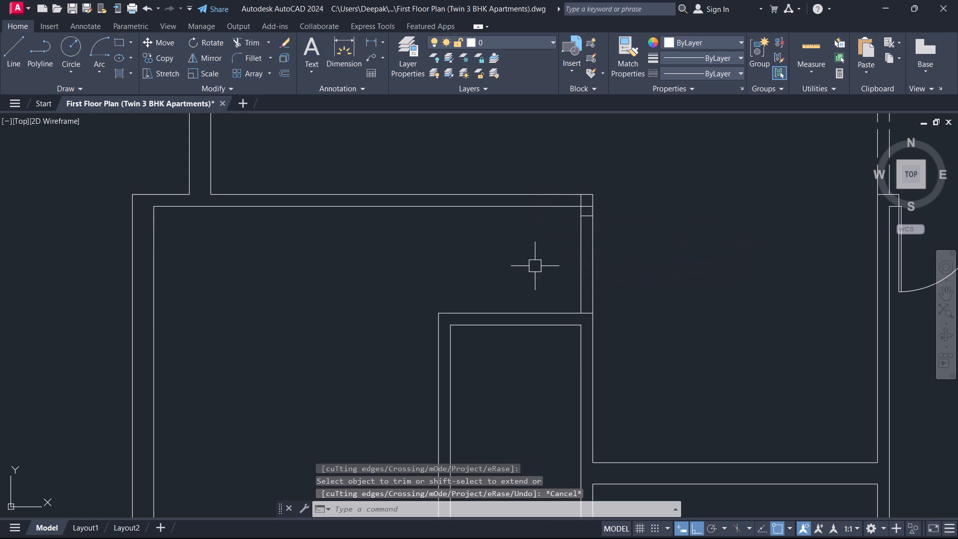
Offset the jamb line 3 feet south to mark the other side of the doorway.
text(O)
key(space)
text(3')
key(Return)
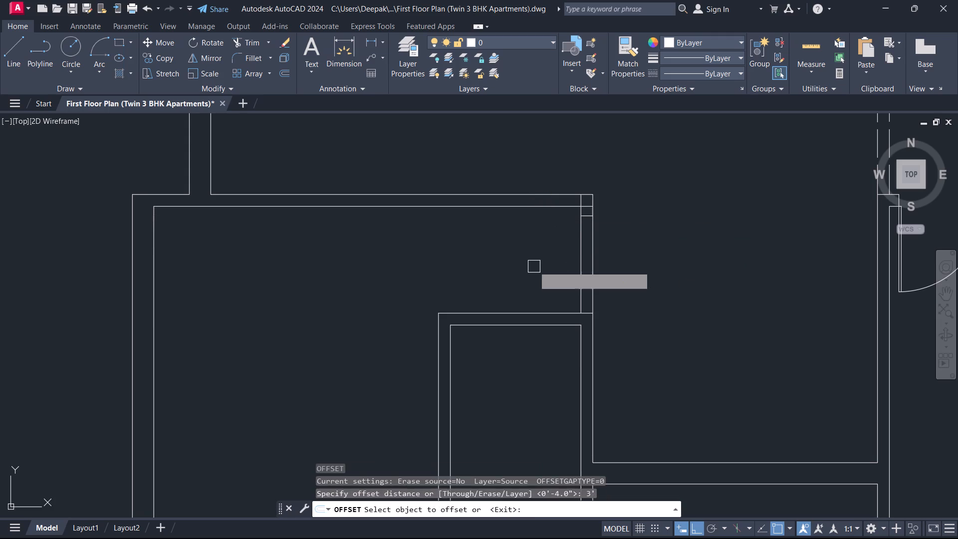
scroll(592, 217, up, 3)
click(563, 215)
click(562, 276)
key(Escape)
Trim both faces of the southwest room's east wall between the two jamb lines to open the doorway.
scroll(540, 321, down, 3)
middle_drag(536, 322, 537, 303)
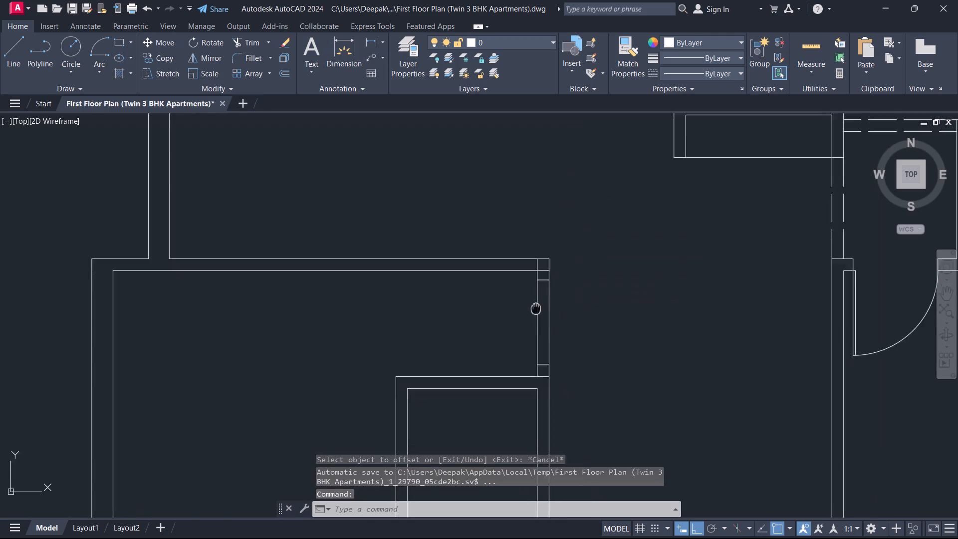
middle_drag(537, 303, 590, 234)
scroll(587, 249, up, 1)
key(t)
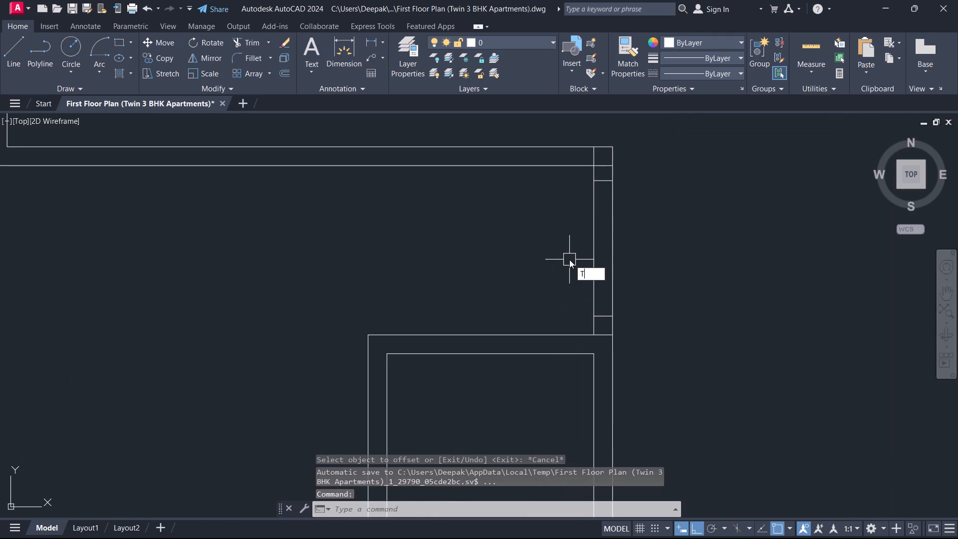
key(r)
key(space)
drag(543, 251, 725, 246)
Trim the leftover wall lines crossing the junctions beside the doorway's north and south jambs.
scroll(607, 158, up, 3)
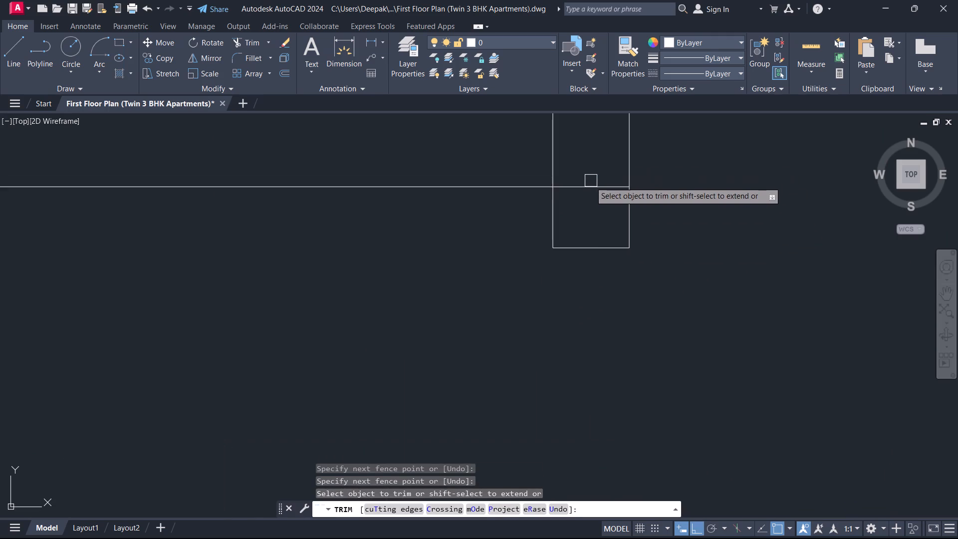
drag(592, 205, 531, 150)
scroll(601, 194, down, 5)
middle_drag(623, 293, 633, 220)
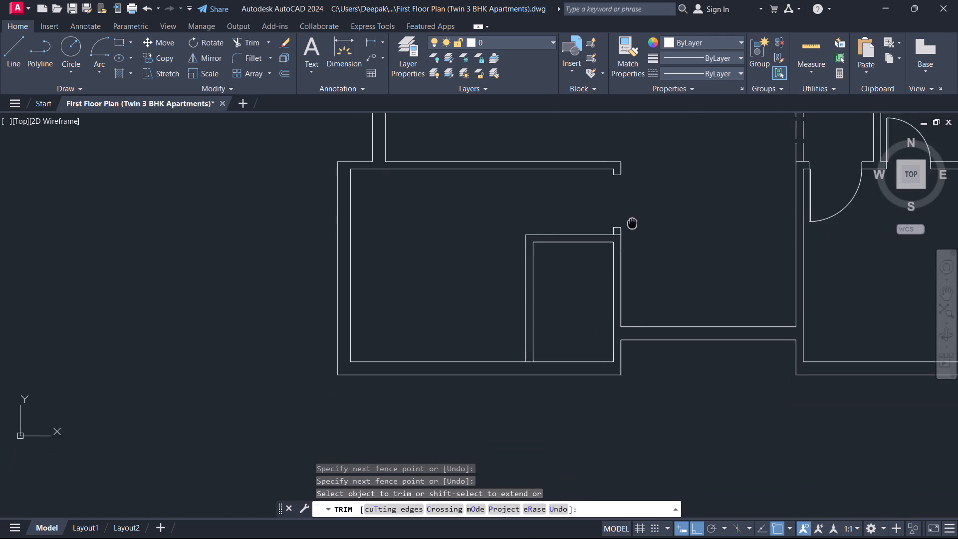
middle_drag(633, 220, 635, 217)
scroll(615, 229, up, 4)
drag(649, 233, 653, 208)
key(Escape)
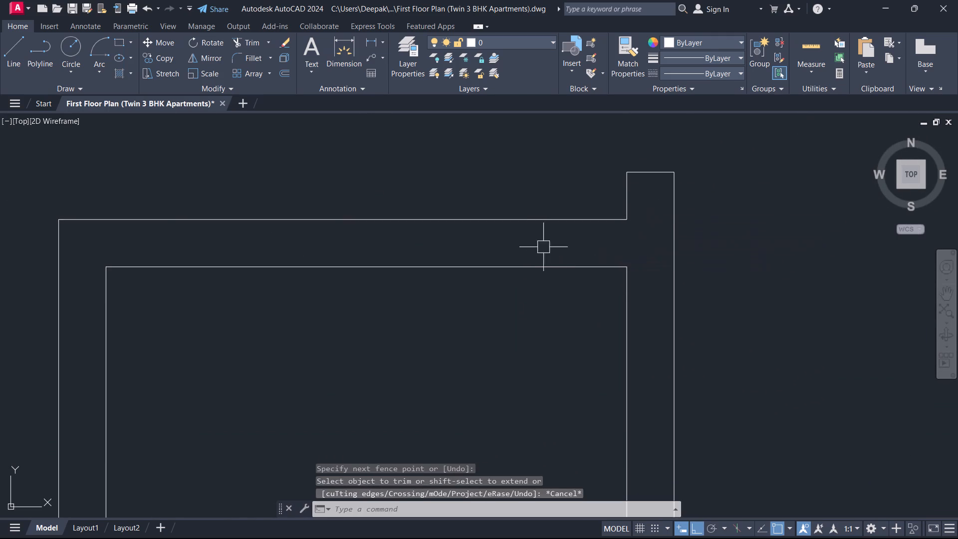
Draw a 3-foot line west into the room from the inner corner of the doorway's north jamb.
scroll(525, 236, down, 6)
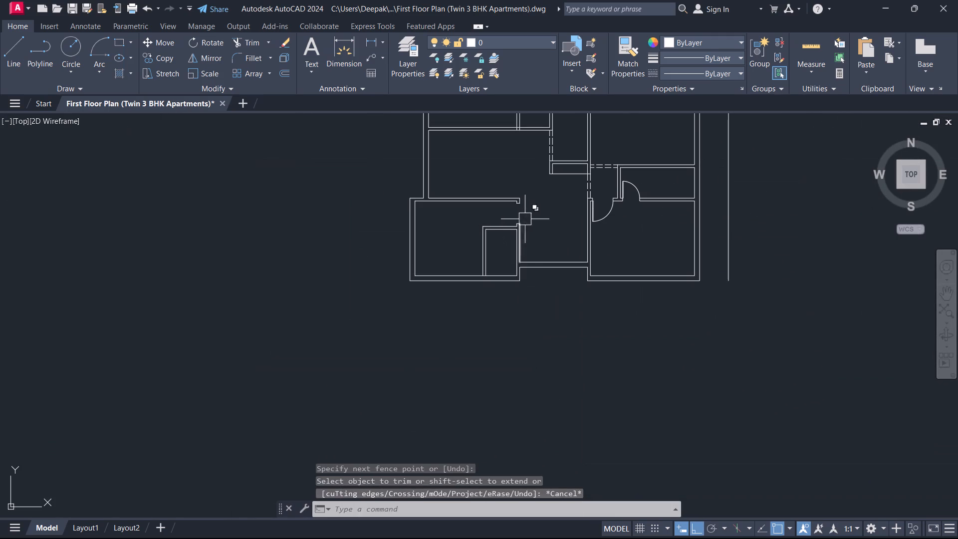
scroll(531, 219, up, 2)
middle_drag(487, 196, 502, 234)
scroll(487, 196, up, 1)
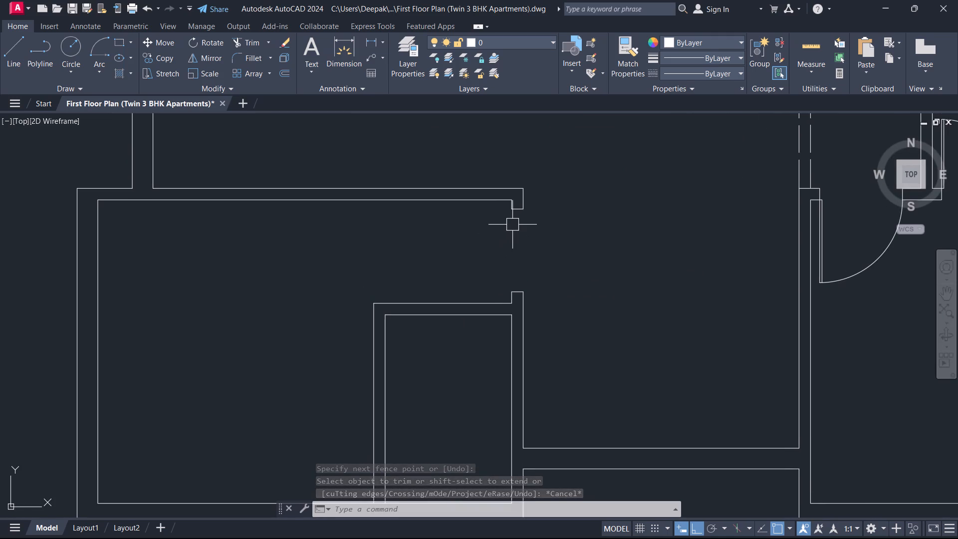
text(L)
key(space)
click(514, 209)
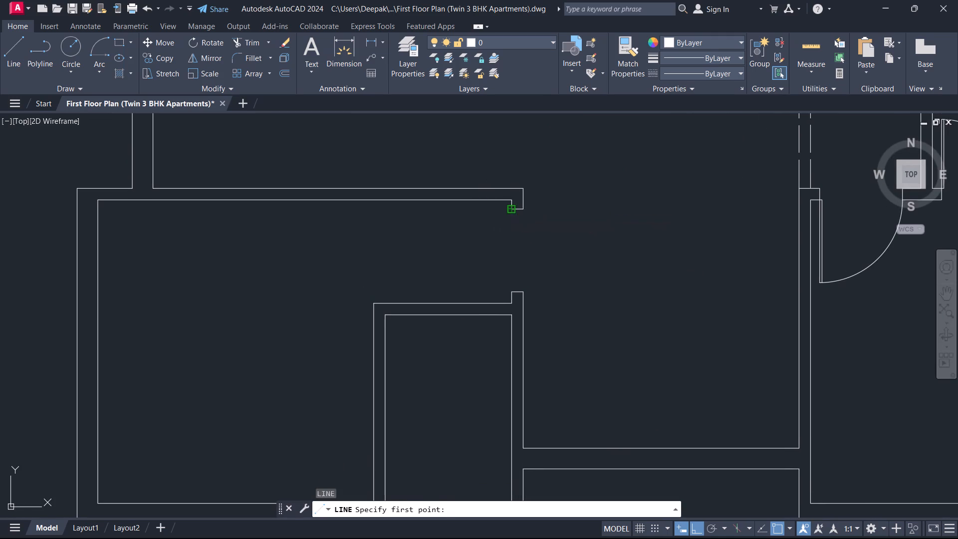
text(3')
key(Return)
key(Escape)
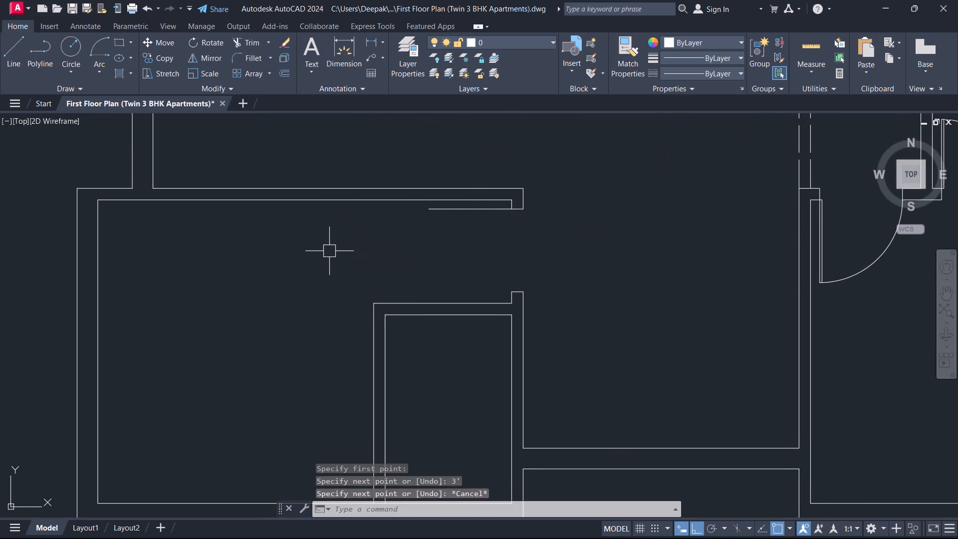
Offset the 3-foot leaf line 1 inch south to give the door leaf its thickness.
text(O 1)
key(Return)
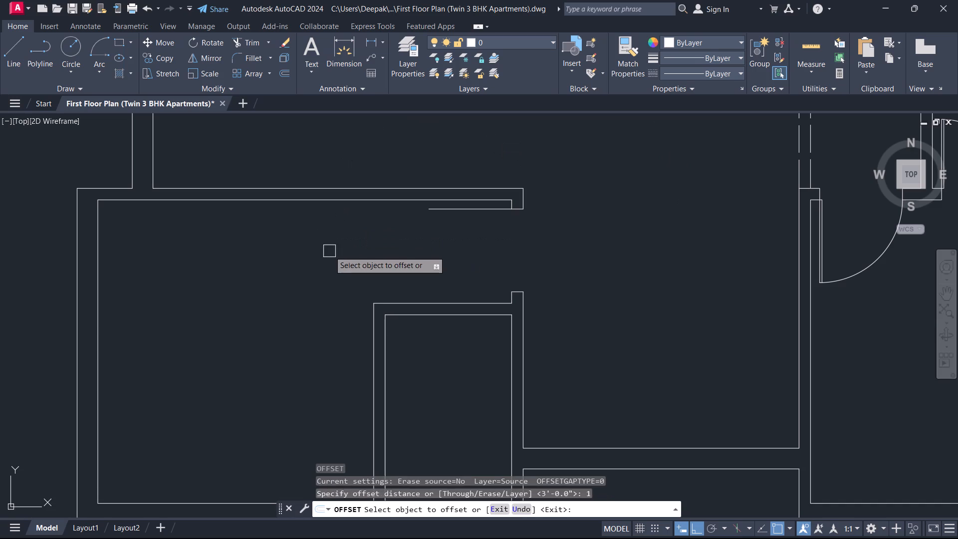
scroll(374, 250, up, 2)
click(549, 146)
click(545, 173)
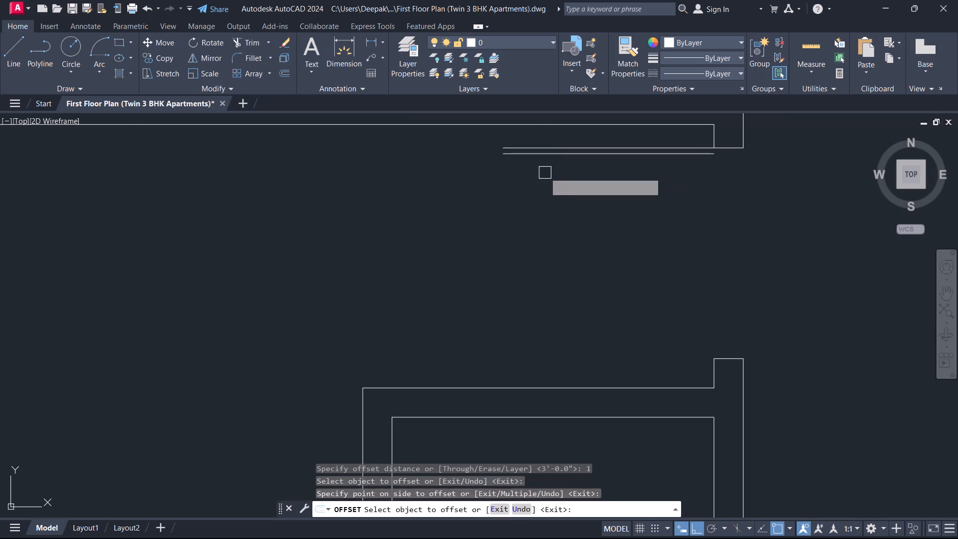
key(Escape)
Close the east end of the door leaf with a short line between its two edges at the jamb.
text(L)
key(space)
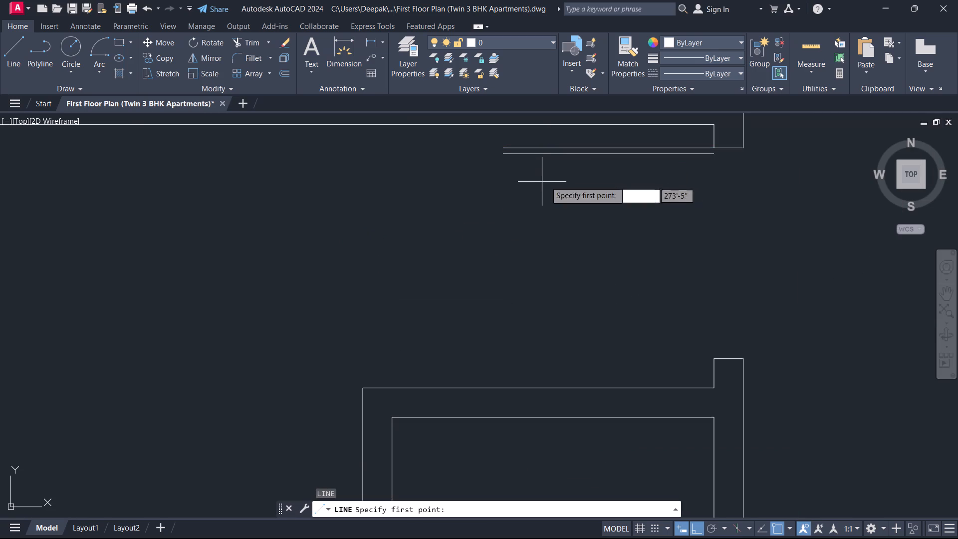
middle_drag(644, 161, 590, 214)
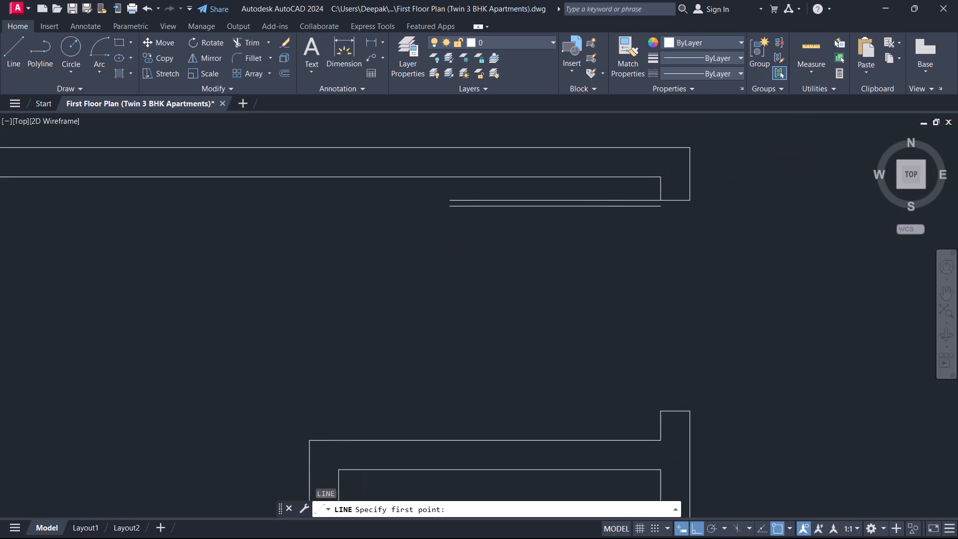
scroll(637, 198, up, 2)
click(686, 218)
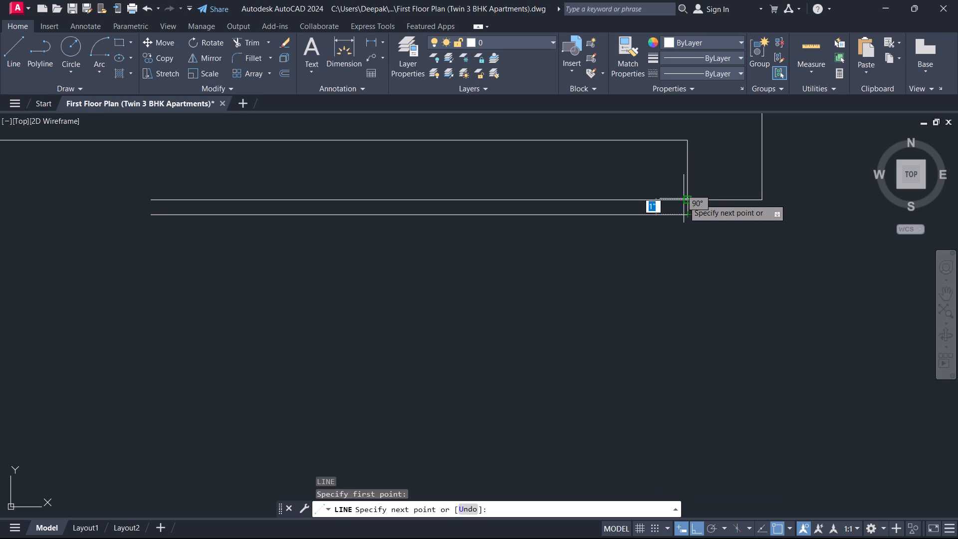
click(687, 203)
key(Escape)
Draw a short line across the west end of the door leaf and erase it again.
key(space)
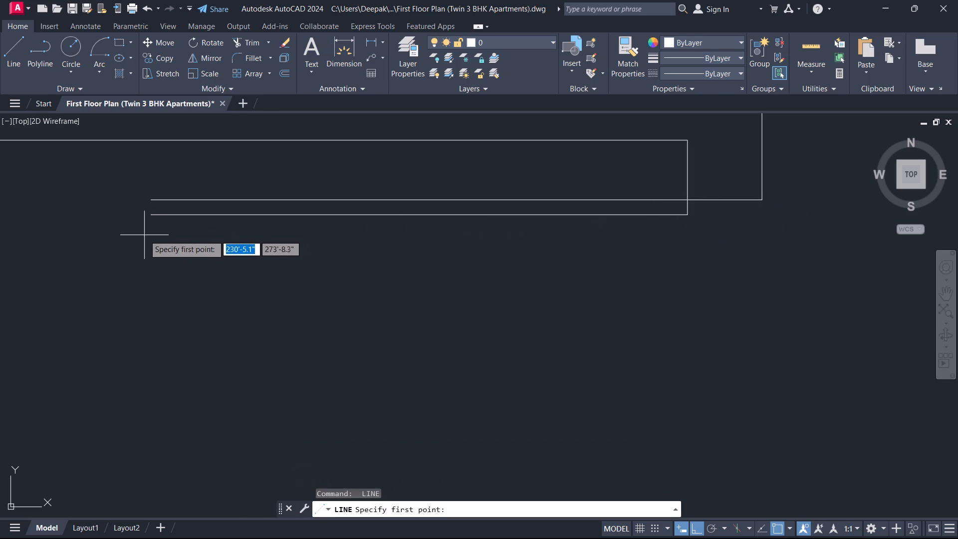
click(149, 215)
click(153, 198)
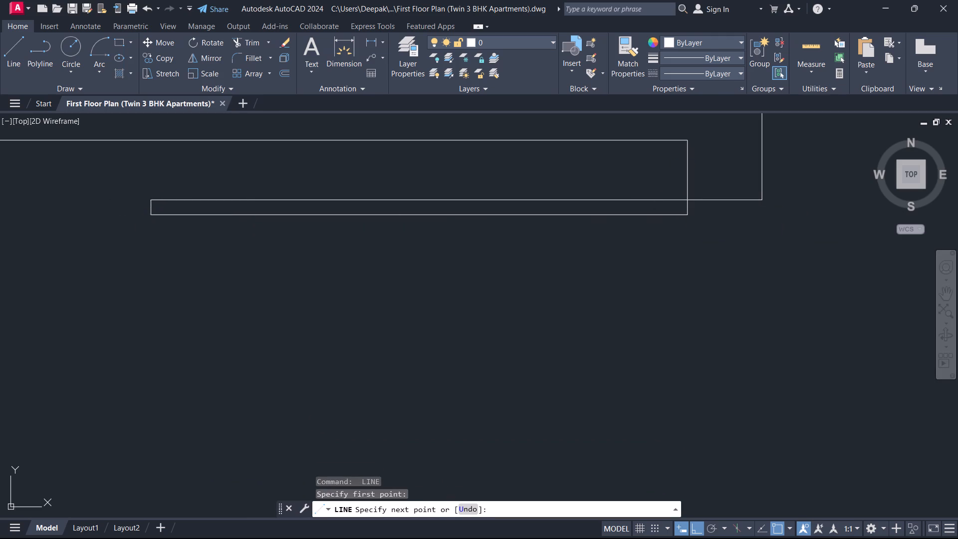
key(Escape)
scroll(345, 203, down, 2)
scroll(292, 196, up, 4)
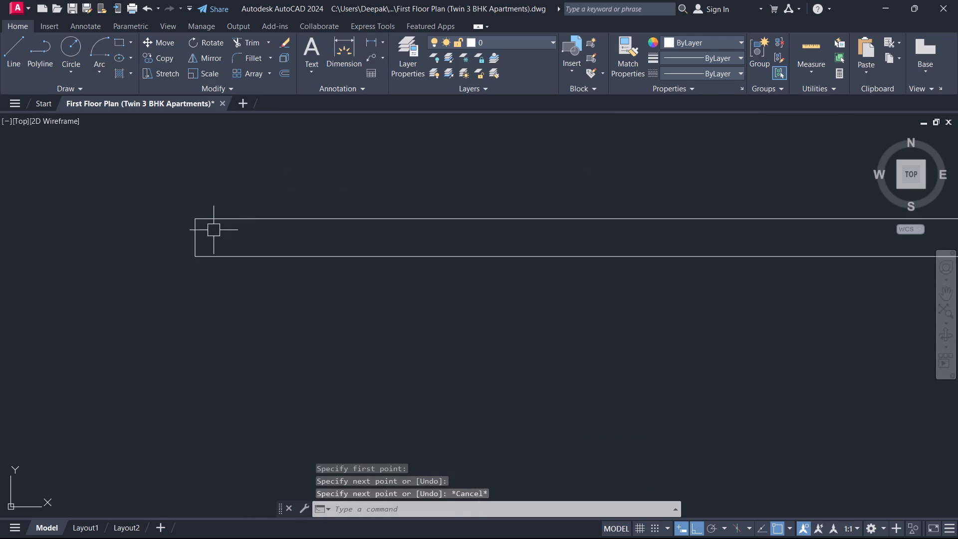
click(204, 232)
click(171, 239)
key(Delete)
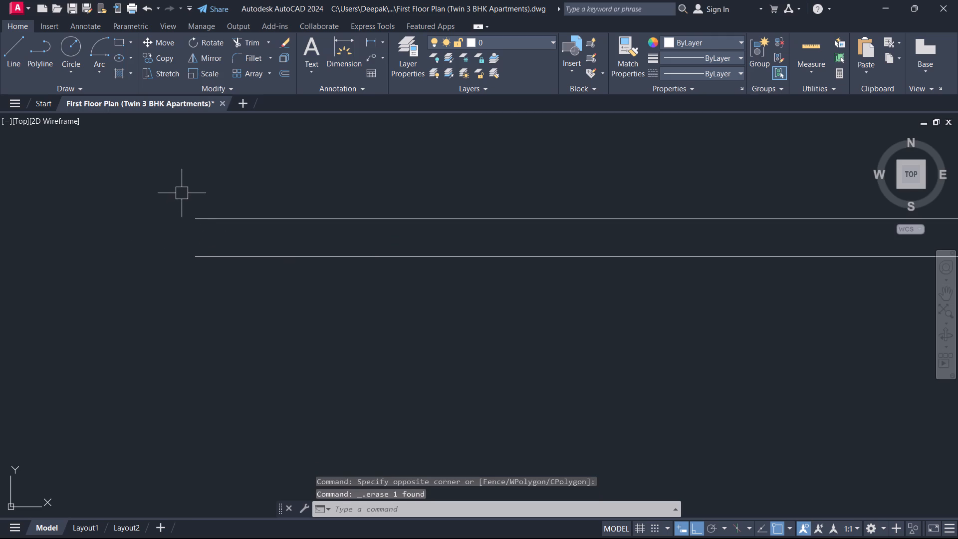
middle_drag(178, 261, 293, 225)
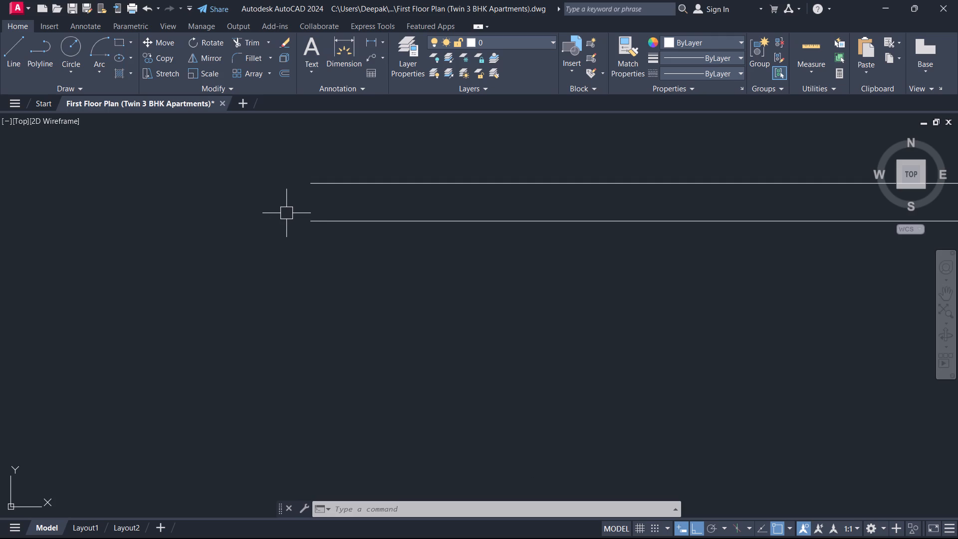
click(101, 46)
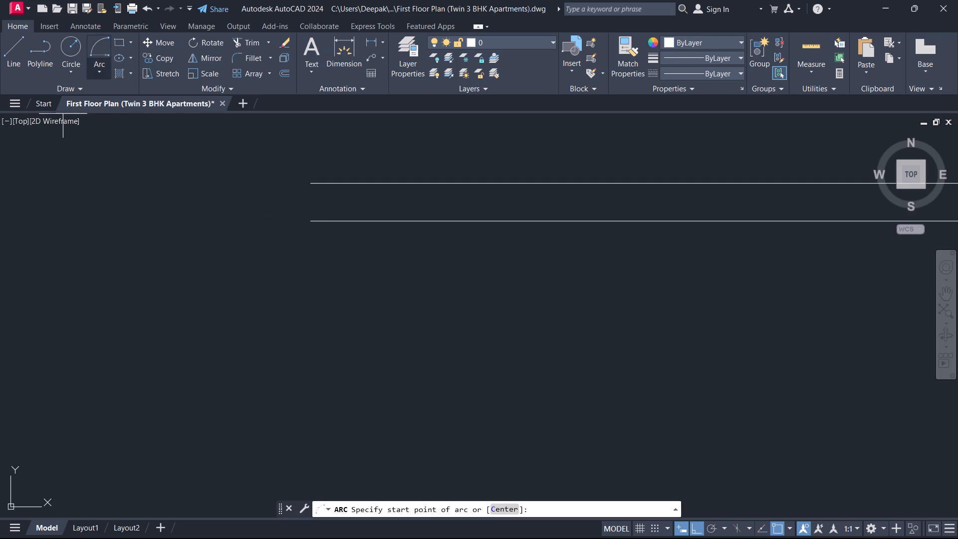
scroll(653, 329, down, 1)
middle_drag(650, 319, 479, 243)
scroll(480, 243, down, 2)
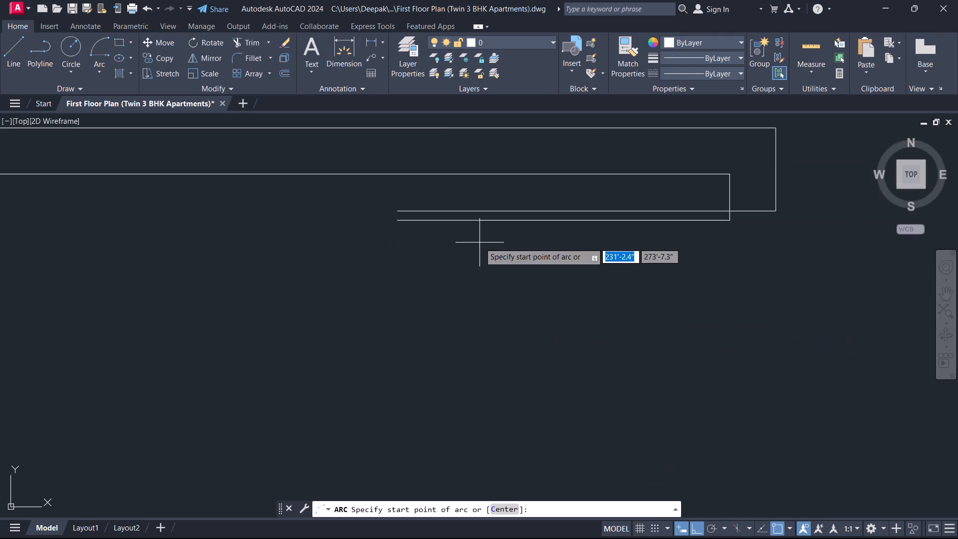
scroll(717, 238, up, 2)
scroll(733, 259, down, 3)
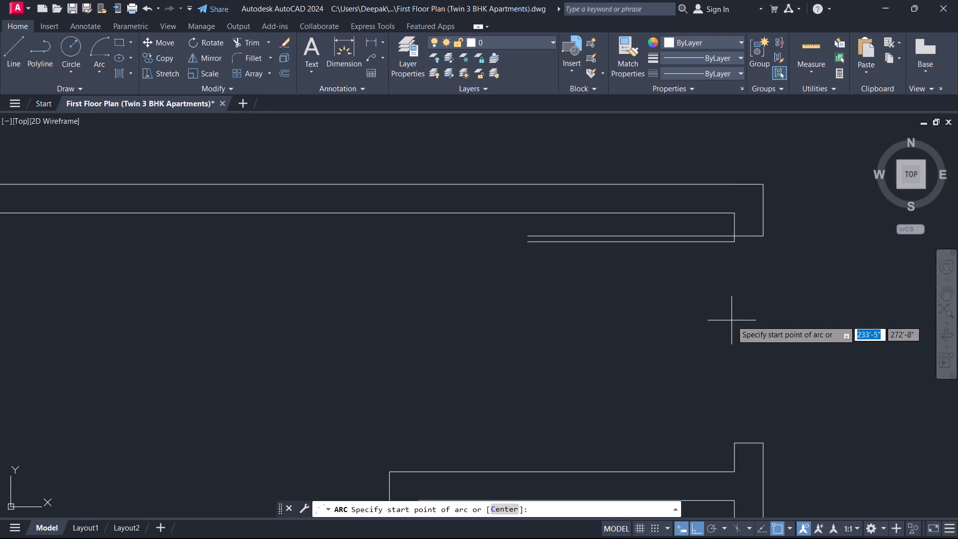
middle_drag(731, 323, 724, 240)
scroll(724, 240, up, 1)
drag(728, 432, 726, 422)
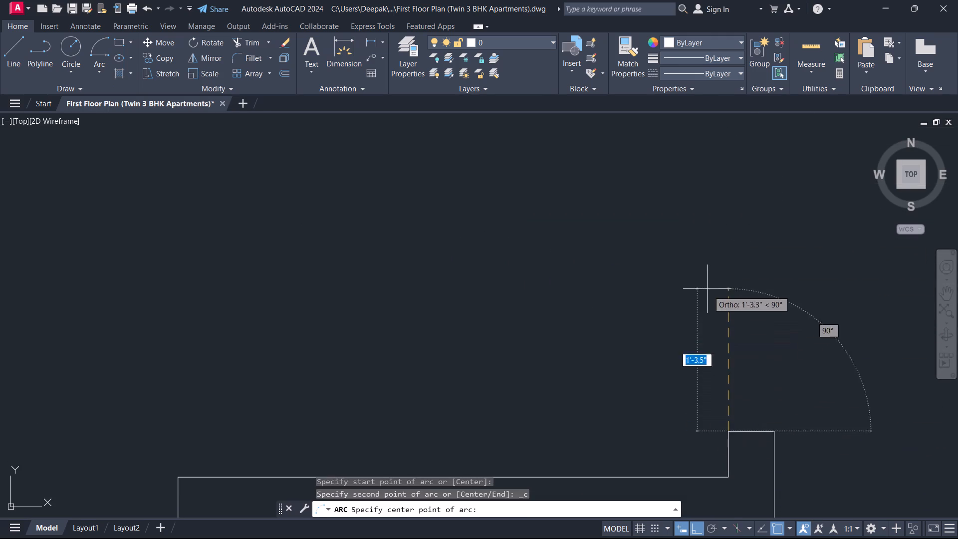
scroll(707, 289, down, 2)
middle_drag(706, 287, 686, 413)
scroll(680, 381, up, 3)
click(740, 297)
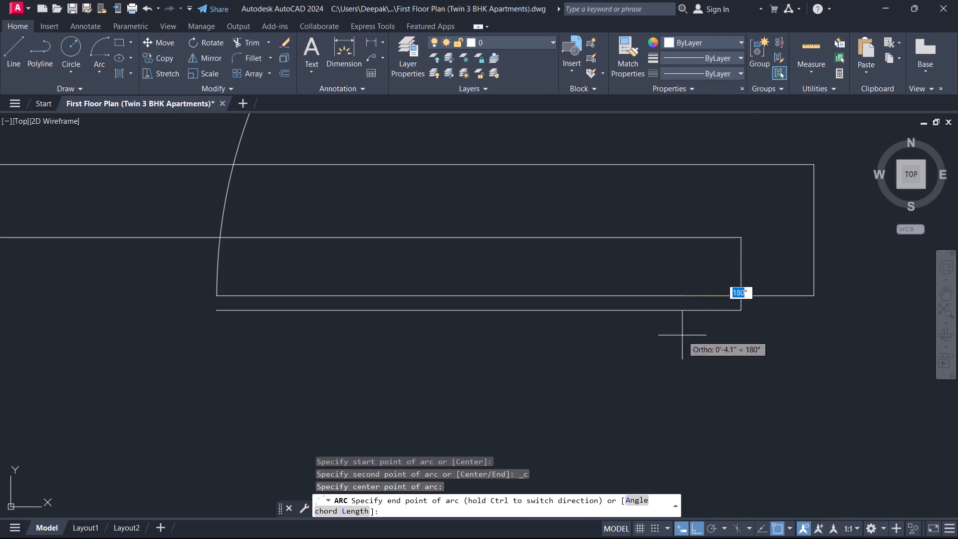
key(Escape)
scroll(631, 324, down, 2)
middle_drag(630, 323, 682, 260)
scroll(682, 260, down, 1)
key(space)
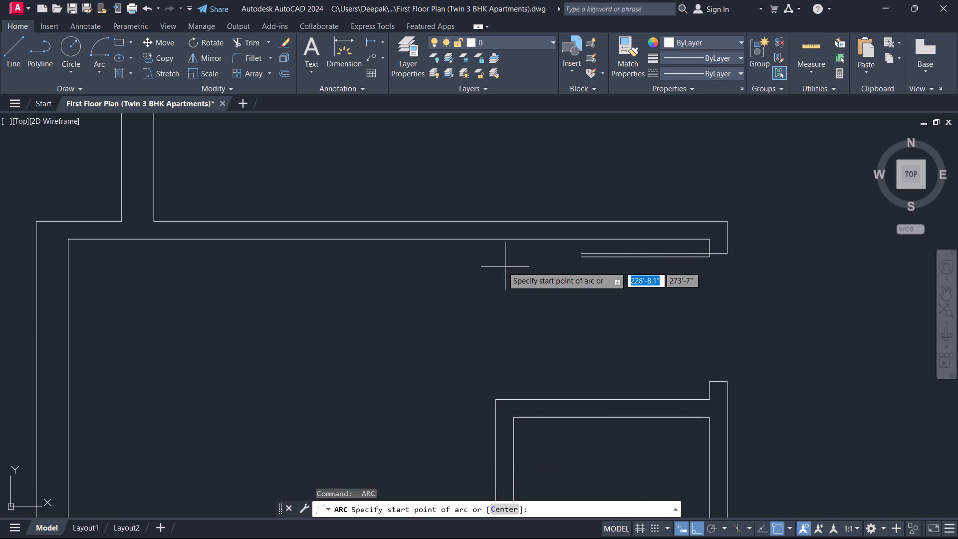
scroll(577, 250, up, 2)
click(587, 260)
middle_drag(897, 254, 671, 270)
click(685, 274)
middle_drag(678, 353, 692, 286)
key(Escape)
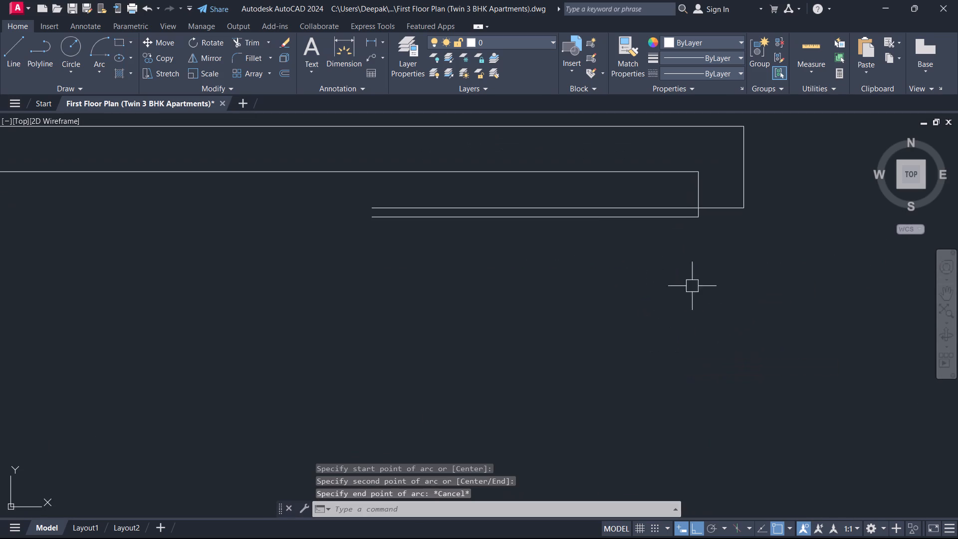
Draw the door's swing arc from the leaf's west end, centred on the north jamb corner, round to the south jamb.
click(102, 69)
click(121, 119)
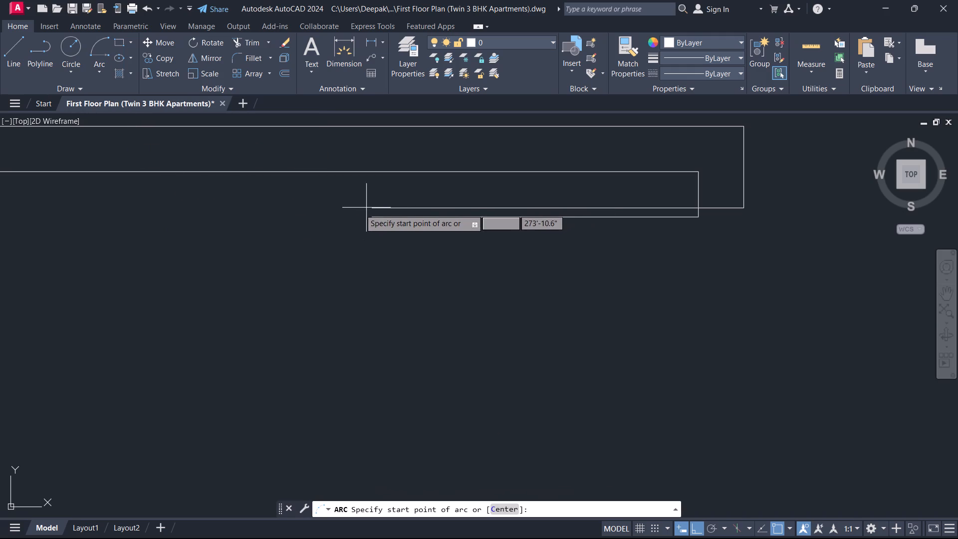
click(370, 208)
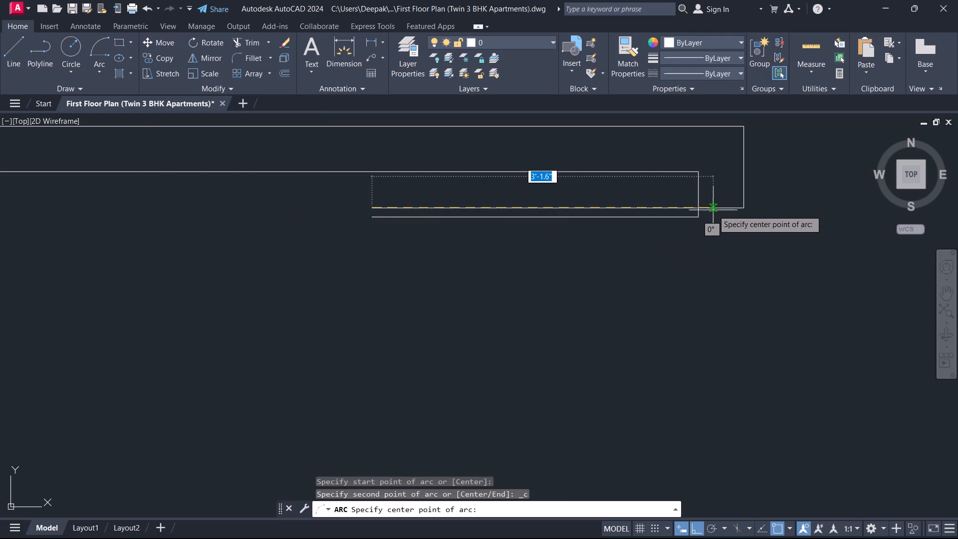
click(699, 205)
scroll(695, 303, down, 2)
middle_drag(688, 296, 668, 203)
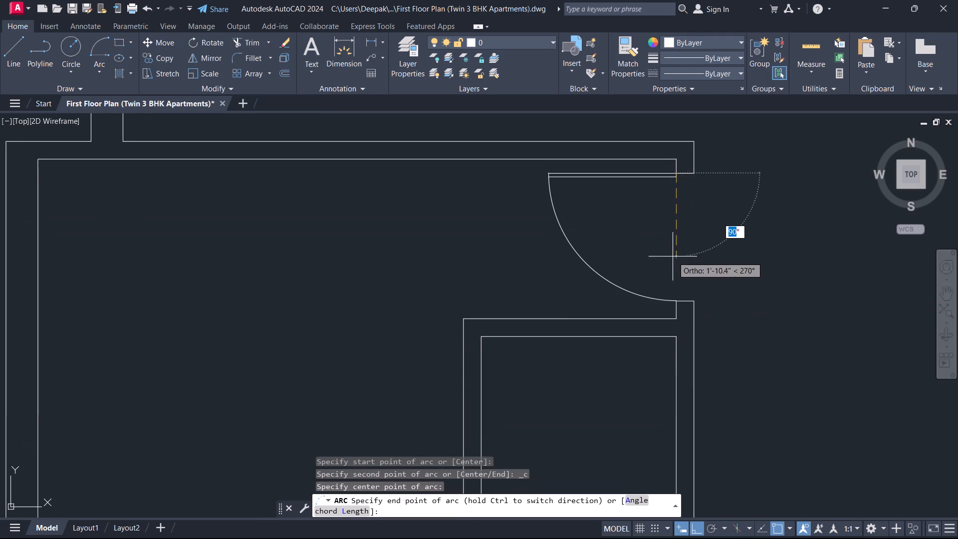
click(673, 257)
key(Escape)
Trim the tip of the door leaf's lower edge that projects west past the swing arc.
scroll(518, 164, up, 4)
scroll(698, 246, up, 3)
scroll(723, 250, down, 1)
scroll(725, 251, up, 1)
scroll(695, 208, up, 4)
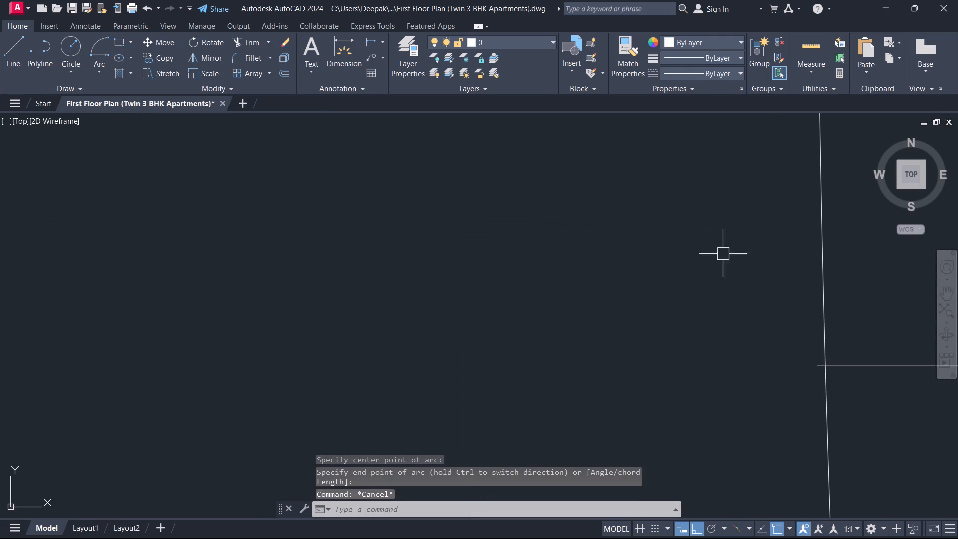
middle_drag(744, 286, 677, 220)
scroll(742, 285, up, 1)
key(t)
key(r)
key(space)
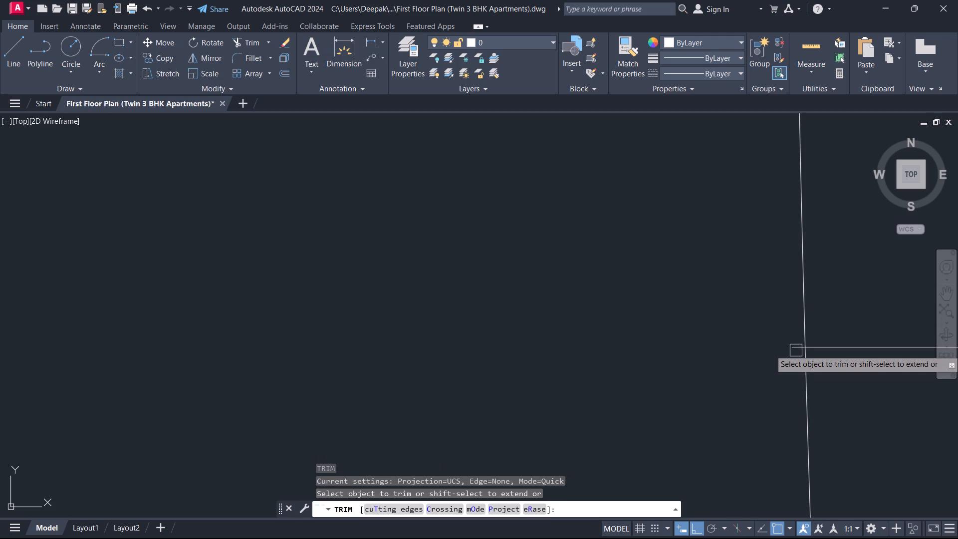
click(794, 347)
key(Escape)
Examine the finished door in the surrounding plan and the walls of the small room just south of it.
scroll(743, 330, down, 9)
scroll(747, 343, up, 1)
middle_drag(745, 341, 608, 287)
scroll(639, 295, down, 1)
scroll(624, 291, up, 1)
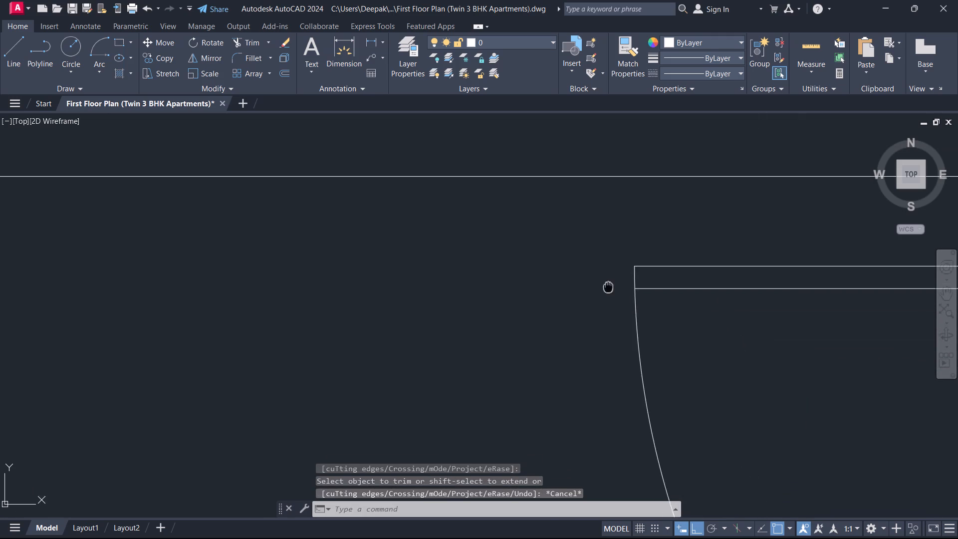
scroll(586, 290, down, 2)
scroll(642, 321, down, 4)
middle_drag(659, 326, 557, 270)
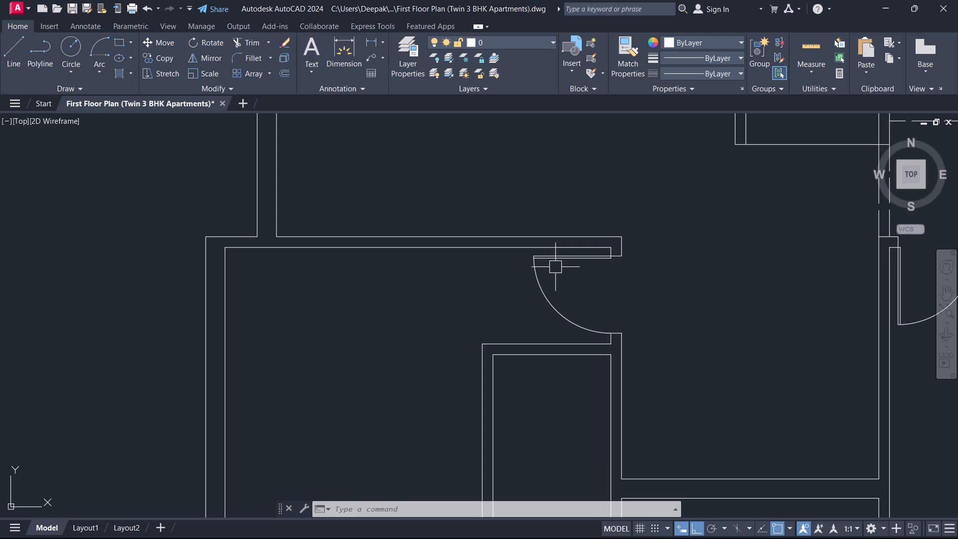
scroll(586, 257, down, 1)
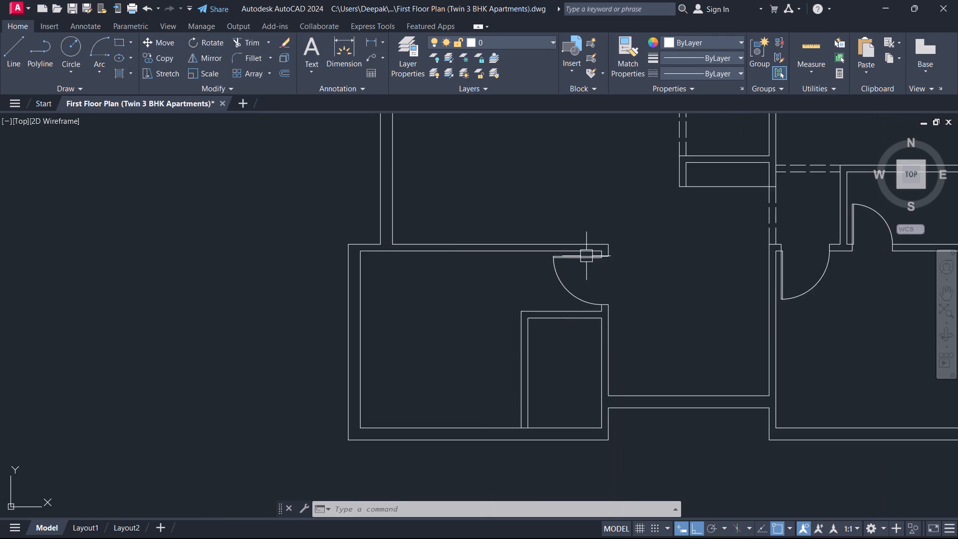
scroll(586, 256, down, 1)
middle_drag(579, 292, 491, 271)
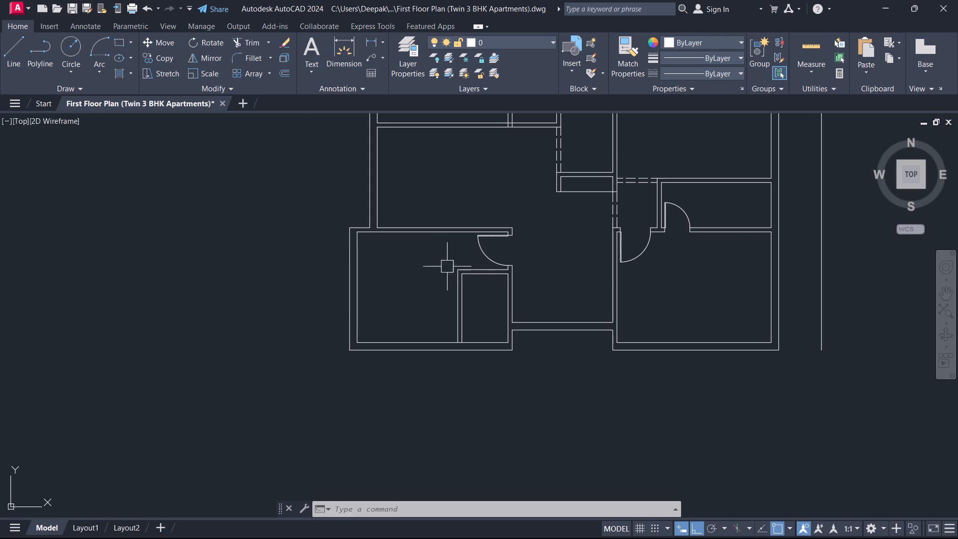
scroll(481, 277, up, 1)
scroll(491, 321, up, 1)
middle_drag(493, 322, 514, 254)
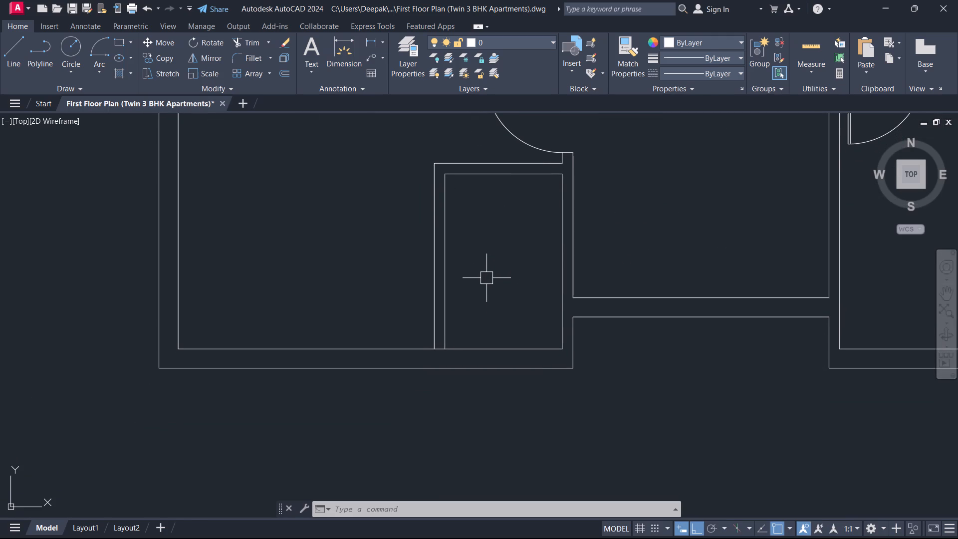
middle_drag(483, 279, 513, 237)
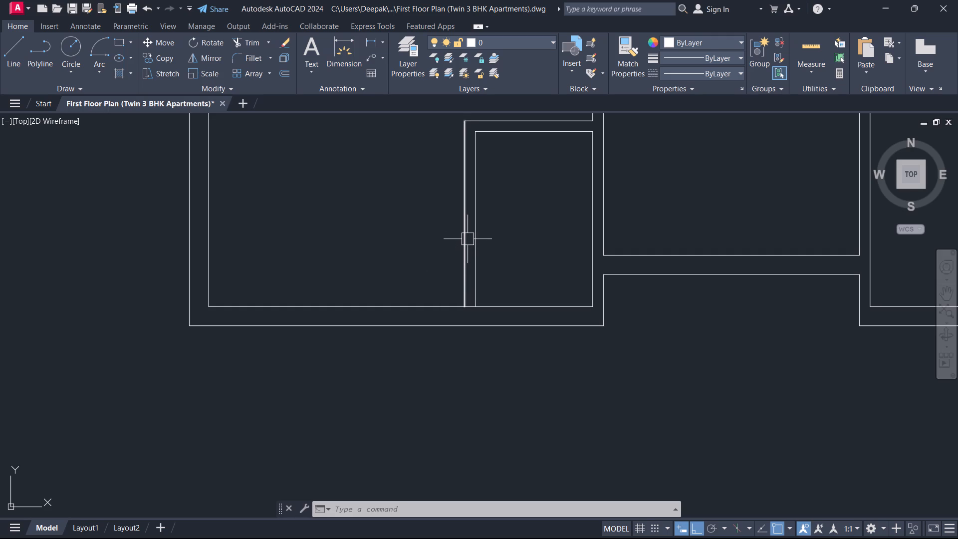
middle_drag(427, 265, 441, 212)
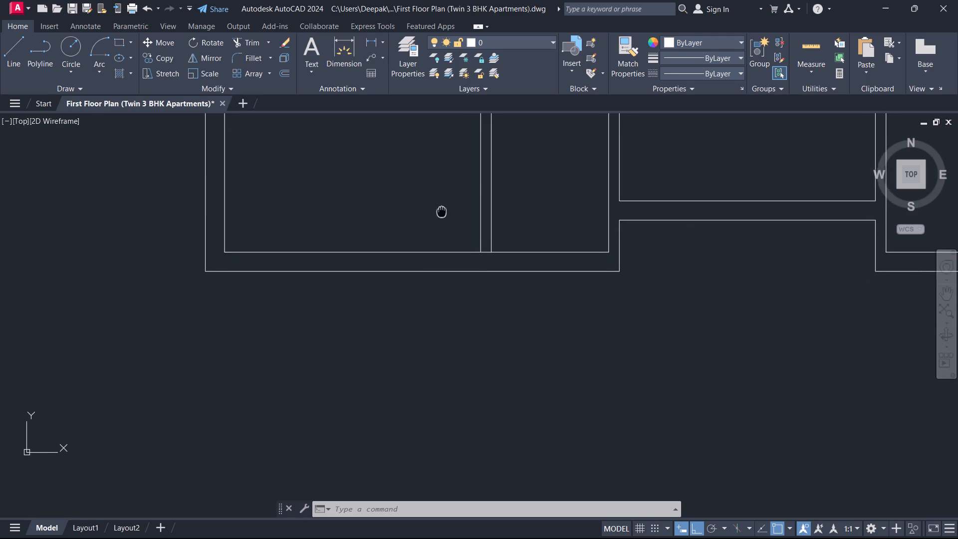
middle_drag(441, 212, 439, 213)
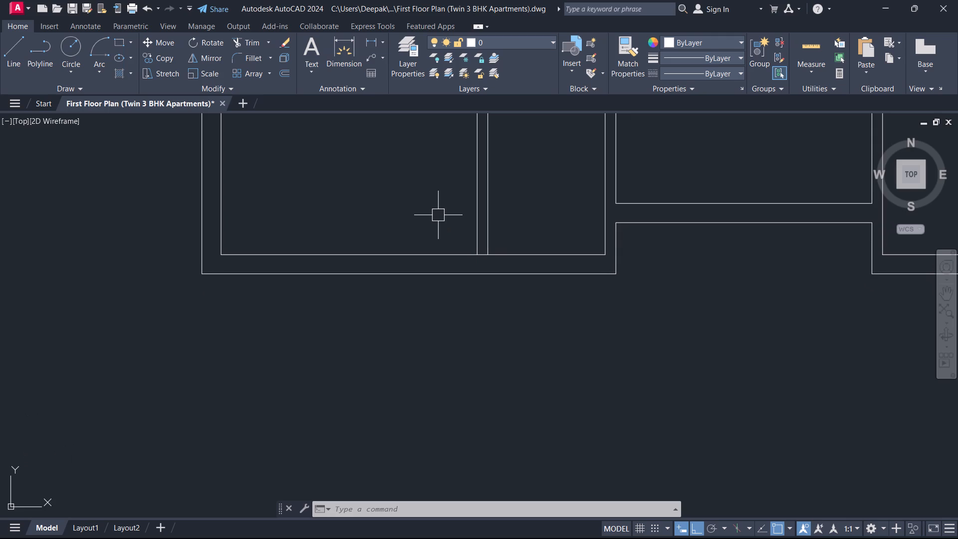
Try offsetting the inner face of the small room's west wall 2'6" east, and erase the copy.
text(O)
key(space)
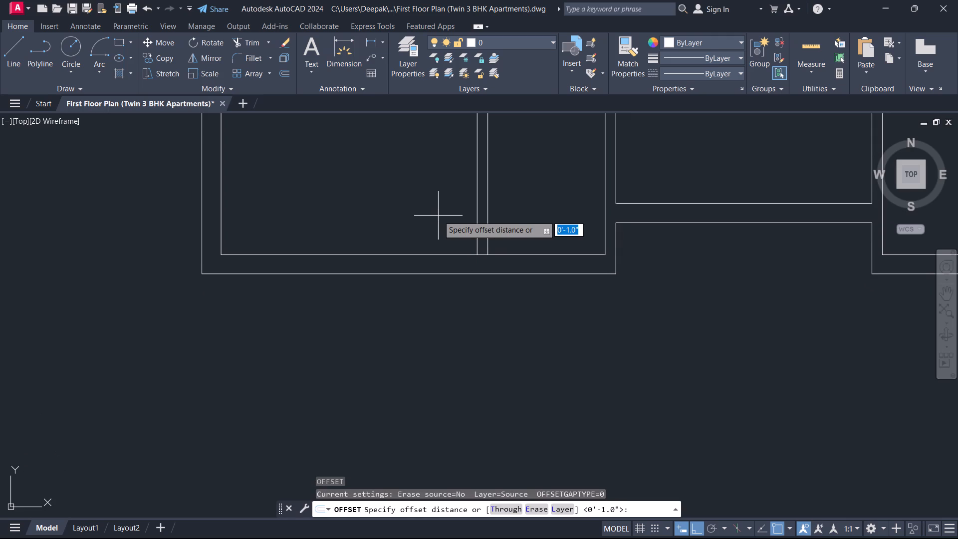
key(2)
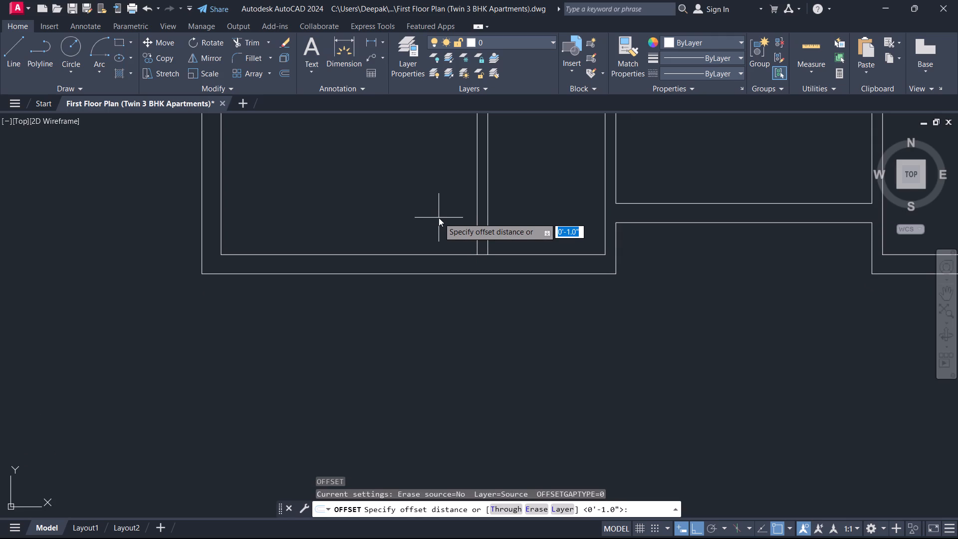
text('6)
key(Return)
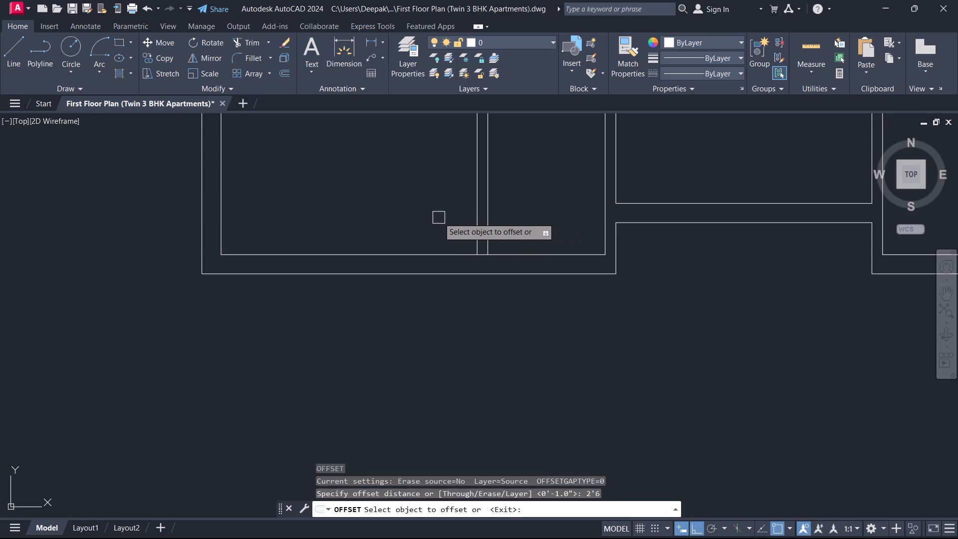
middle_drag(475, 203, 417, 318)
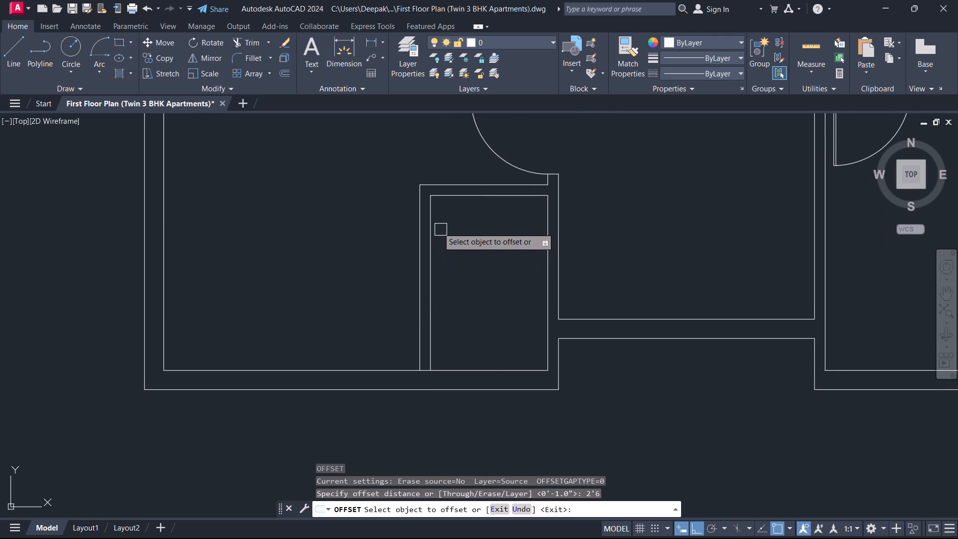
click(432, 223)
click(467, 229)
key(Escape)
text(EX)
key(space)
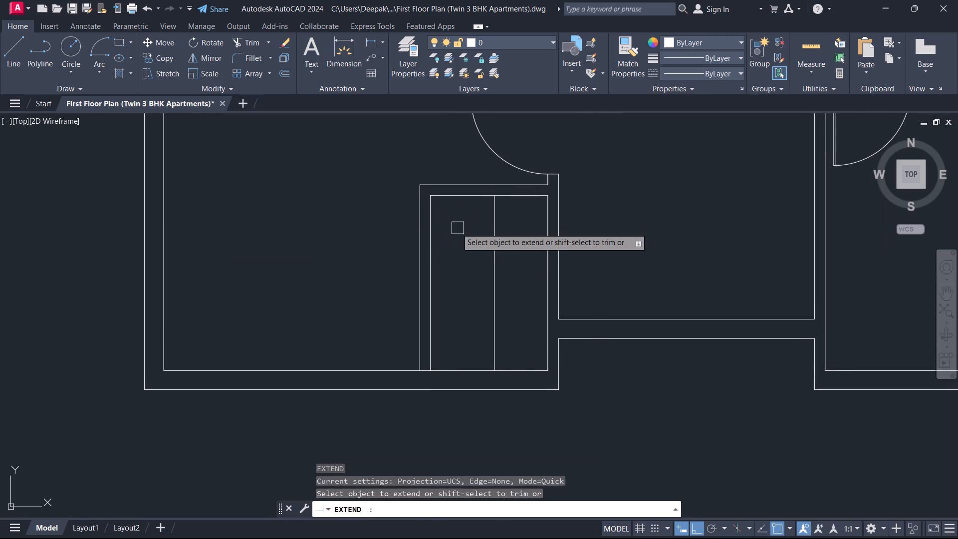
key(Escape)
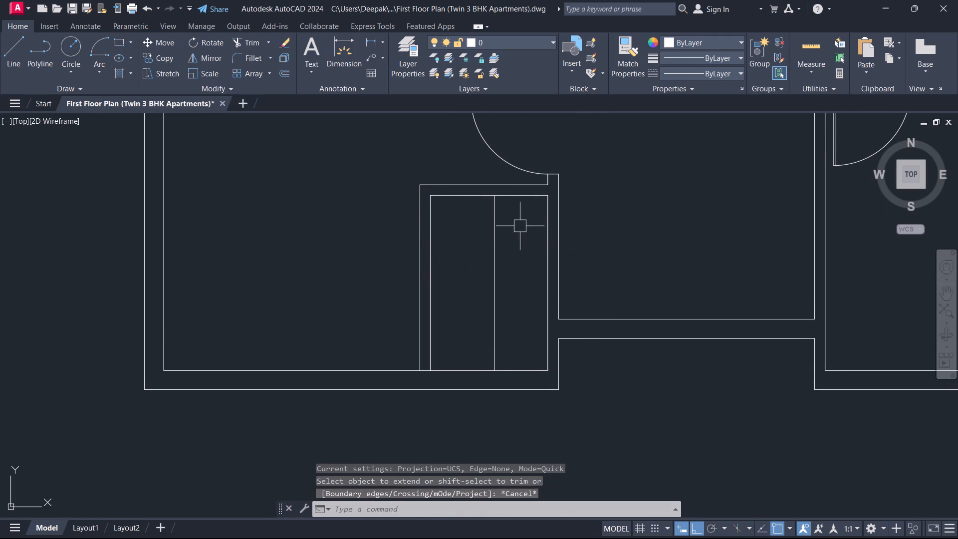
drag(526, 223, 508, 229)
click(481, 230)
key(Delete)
Offset the inner face of the small room's west wall 4 inches east into the room.
text(O 4)
key(Return)
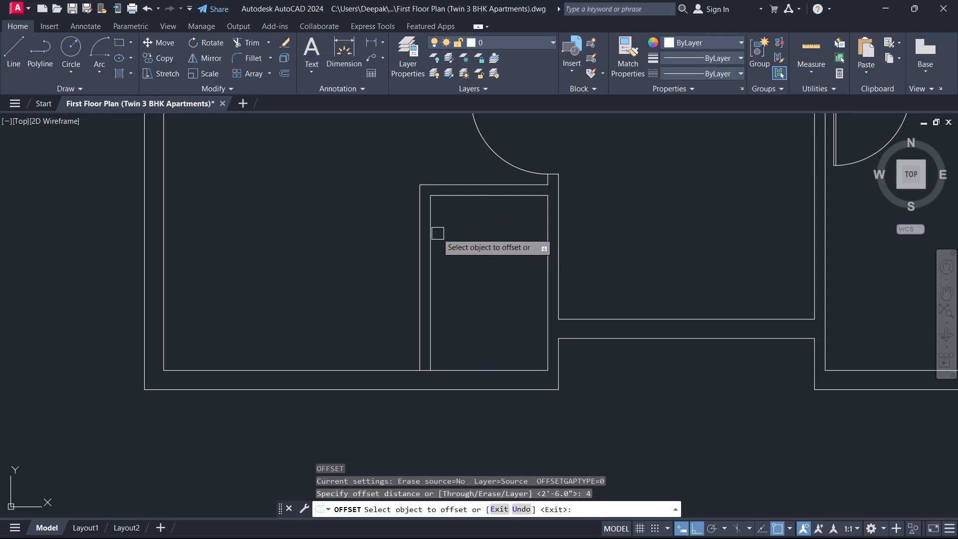
scroll(434, 233, up, 2)
click(418, 227)
click(475, 222)
key(Escape)
Extend the offset line across the small room's north wall and trim its part inside the room, leaving a jamb line.
scroll(459, 223, down, 1)
middle_drag(459, 223, 452, 239)
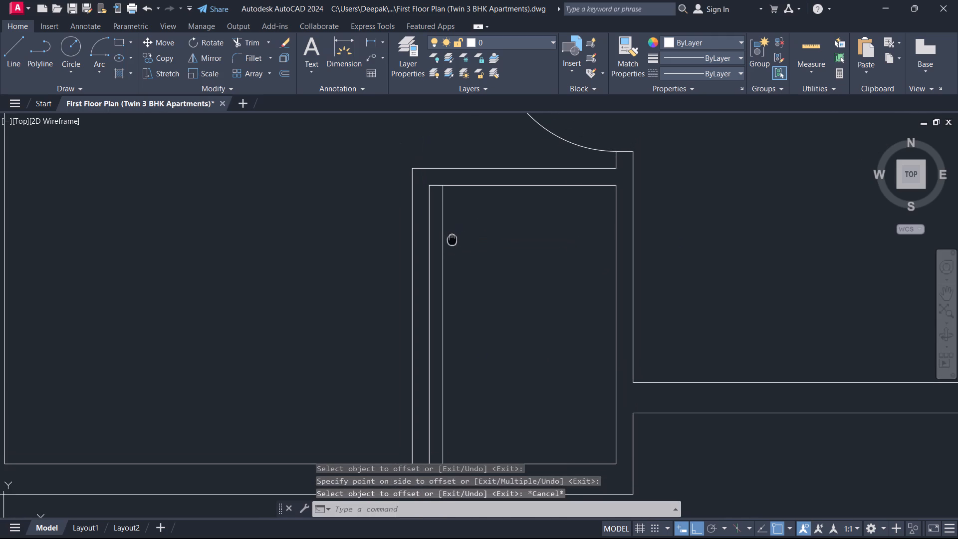
key(e)
key(x)
key(space)
click(439, 209)
key(Escape)
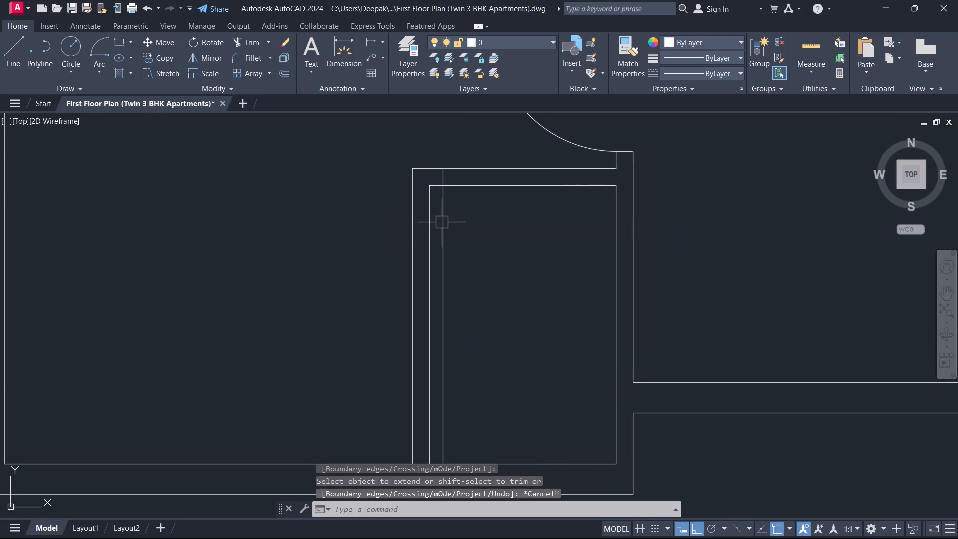
text(TR)
key(space)
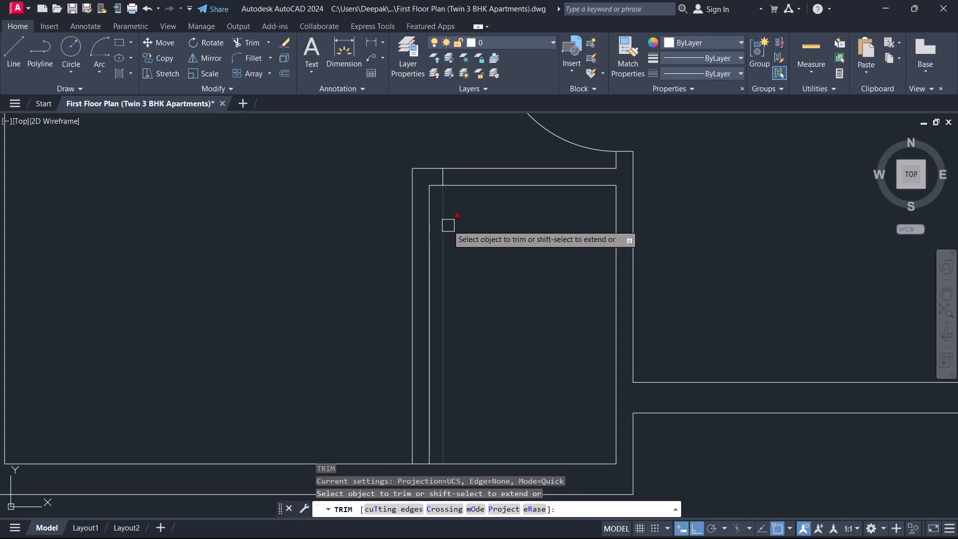
click(446, 223)
key(Escape)
Offset the jamb line in the small room's north wall 2'6" east for the opposite jamb.
scroll(473, 196, up, 1)
text(O)
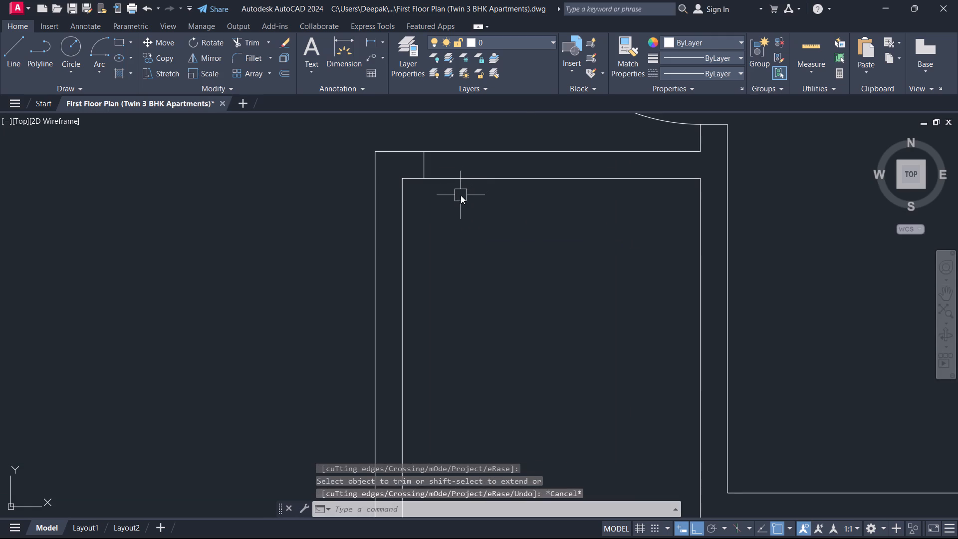
key(space)
key(2)
text('6)
key(Return)
scroll(419, 168, up, 1)
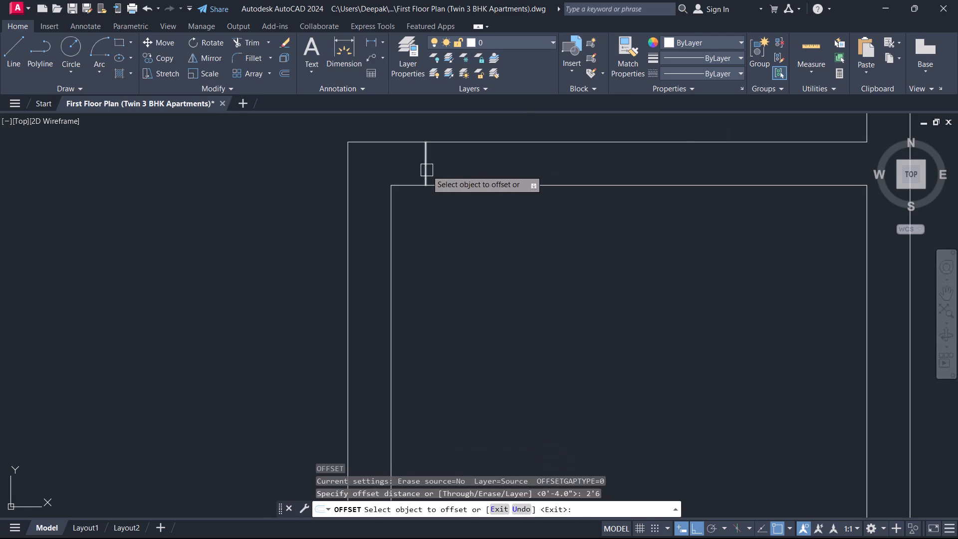
click(427, 170)
click(461, 168)
key(Escape)
Trim both north wall lines between the two jambs to open the small room's doorway.
text(TR)
key(space)
click(516, 231)
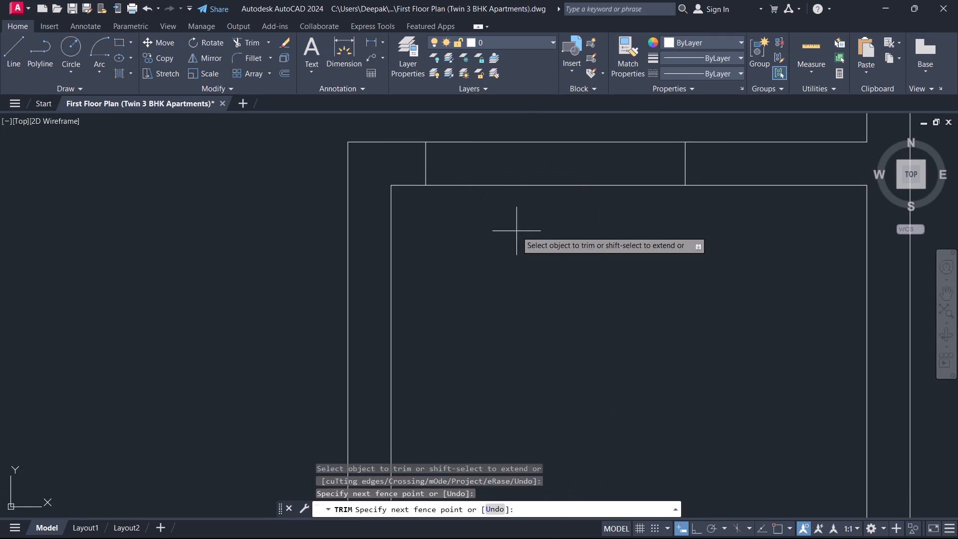
click(517, 122)
key(Escape)
Trim the south wall's inner line between the faces of the small room's west wall to clean the junction.
scroll(516, 138, down, 2)
middle_drag(516, 141, 495, 199)
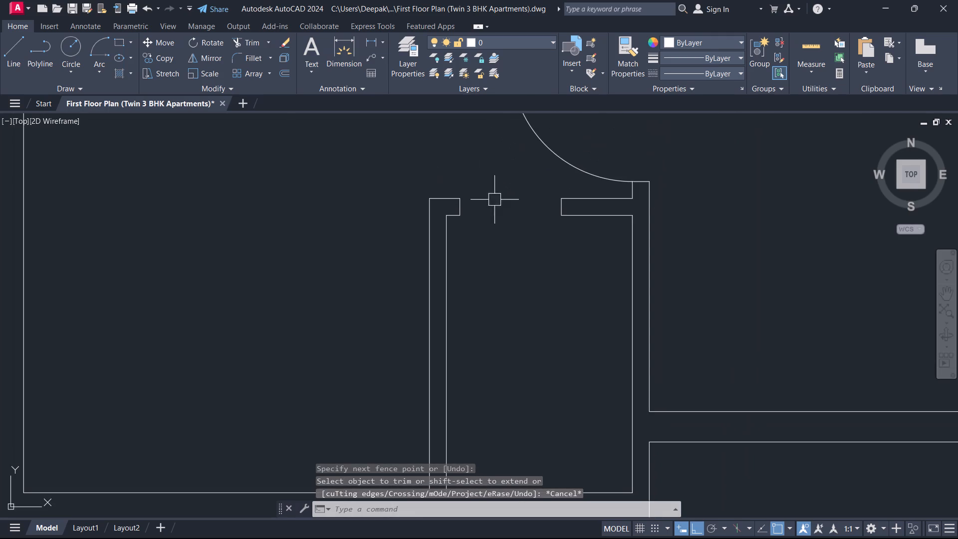
middle_drag(498, 335, 512, 165)
key(space)
scroll(457, 328, up, 3)
click(448, 319)
click(439, 290)
key(Escape)
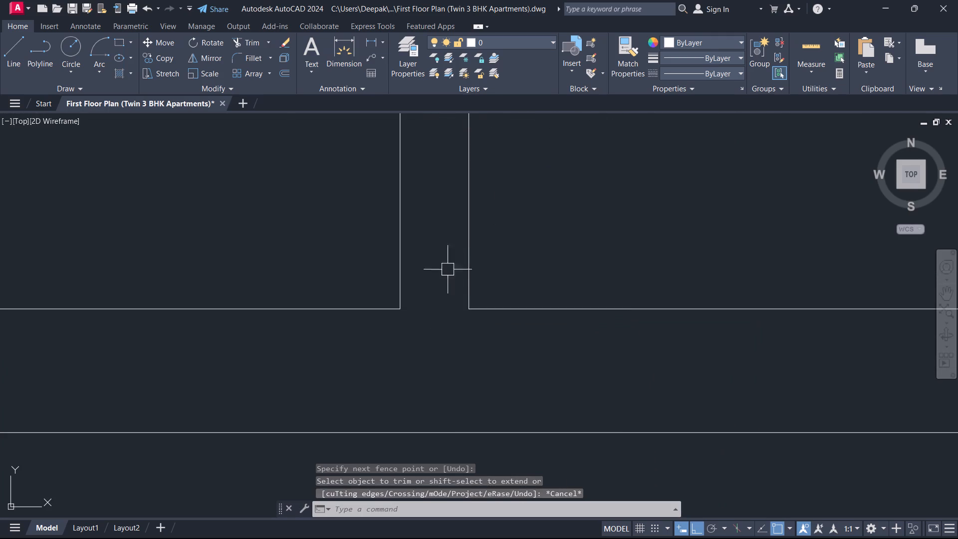
Draw a 2'6" leaf line south into the small room from the inner corner of the doorway's west jamb.
scroll(463, 253, down, 5)
middle_drag(521, 199, 511, 311)
scroll(491, 246, up, 3)
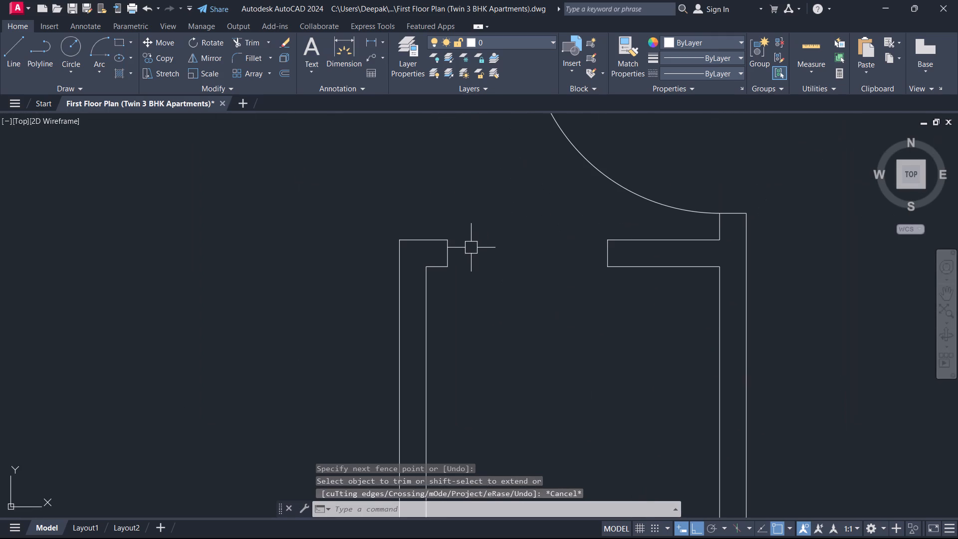
text(L)
key(space)
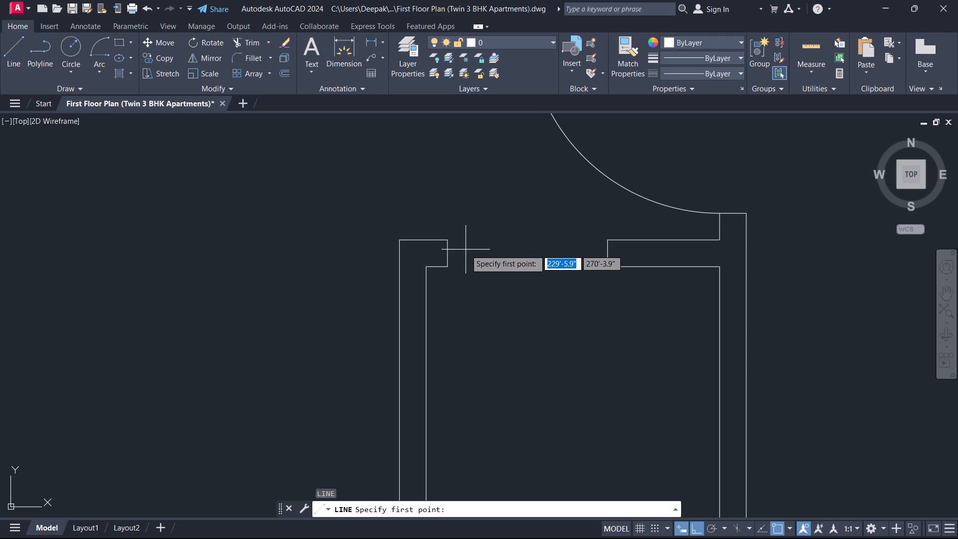
click(449, 269)
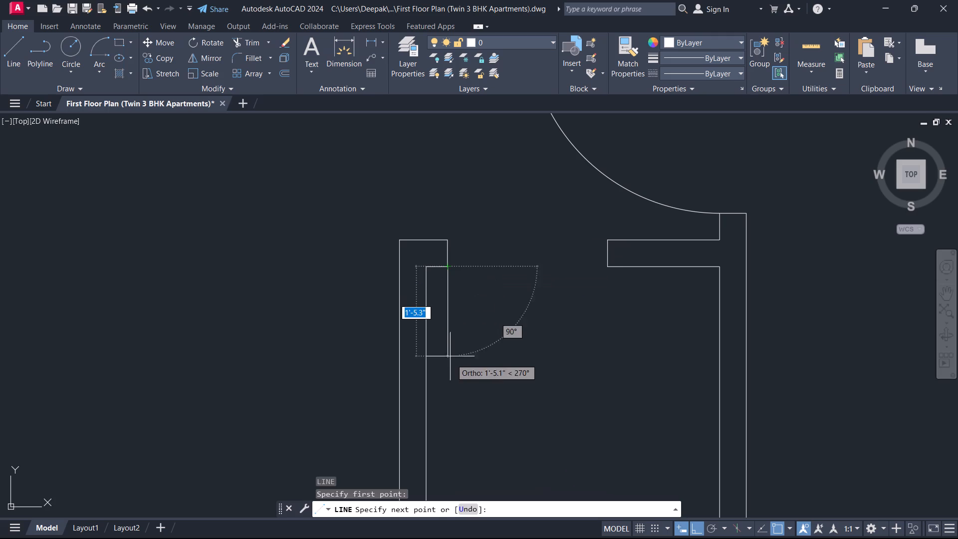
middle_drag(454, 373, 459, 297)
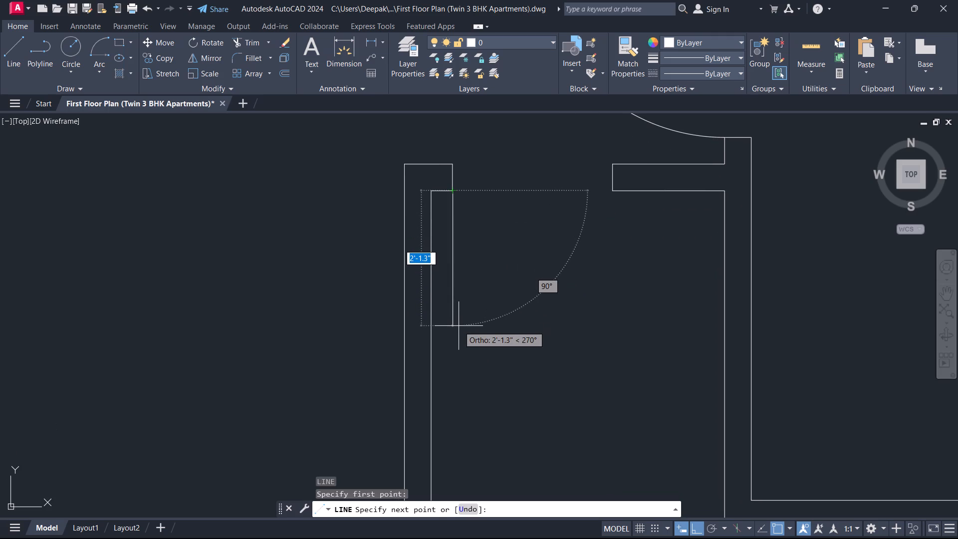
text(2'6)
key(Return)
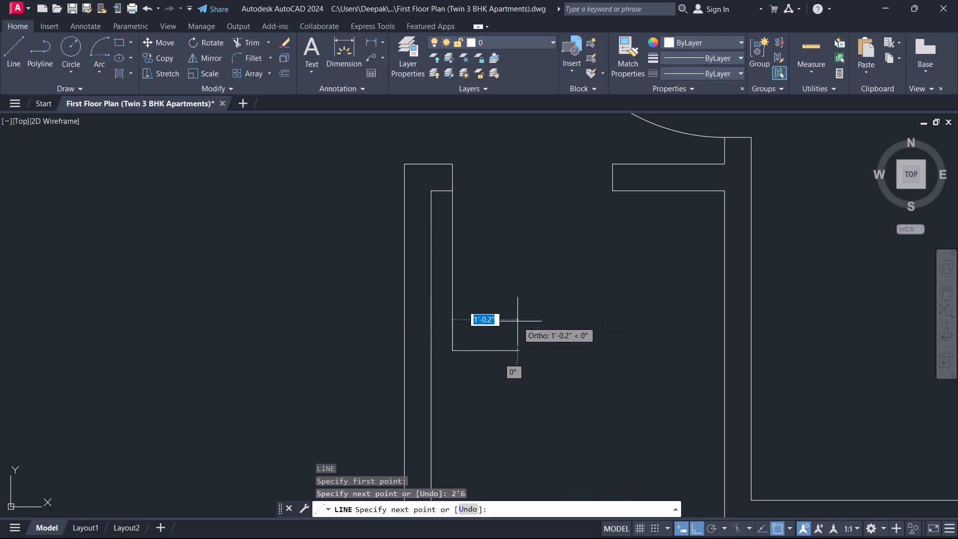
key(Escape)
Offset the small room's door leaf line 1" east to give the leaf its thickness.
text(O)
key(space)
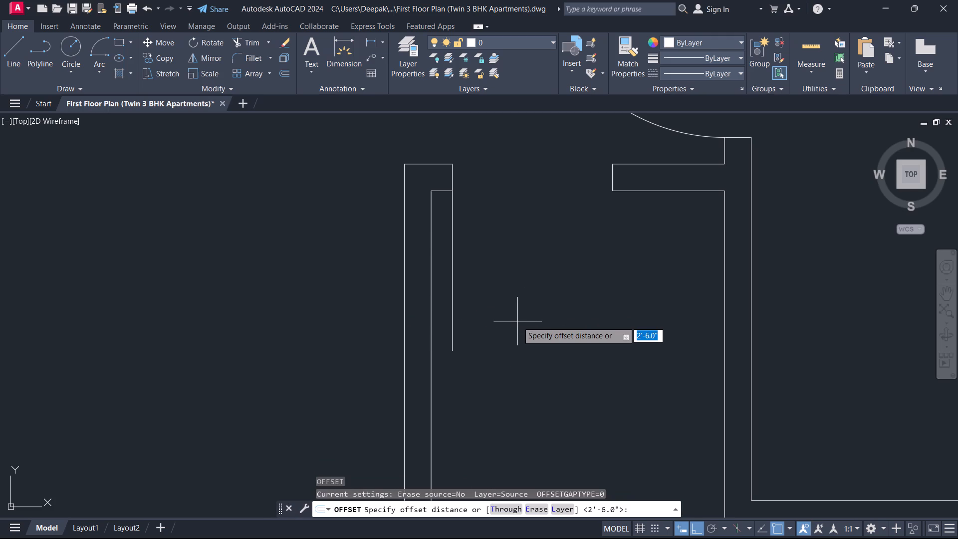
key(1)
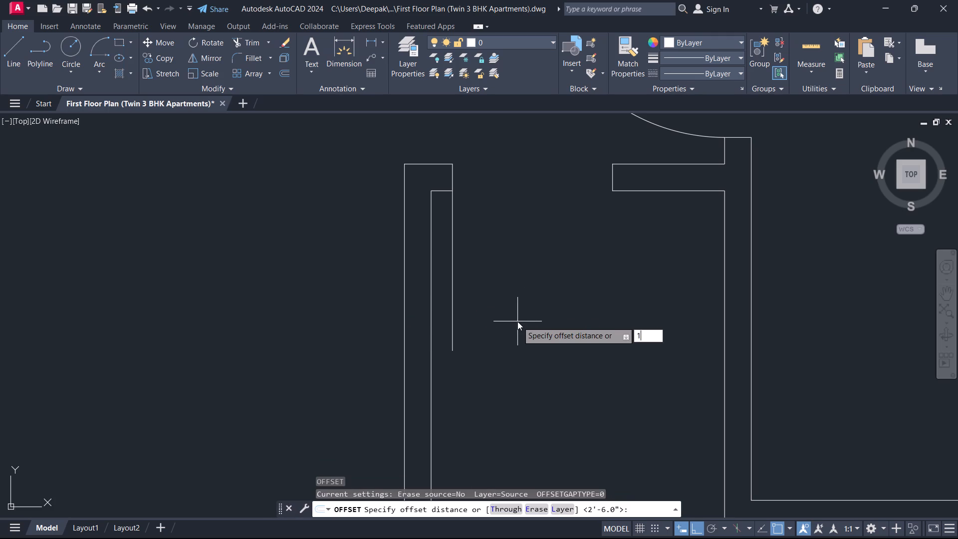
key(Return)
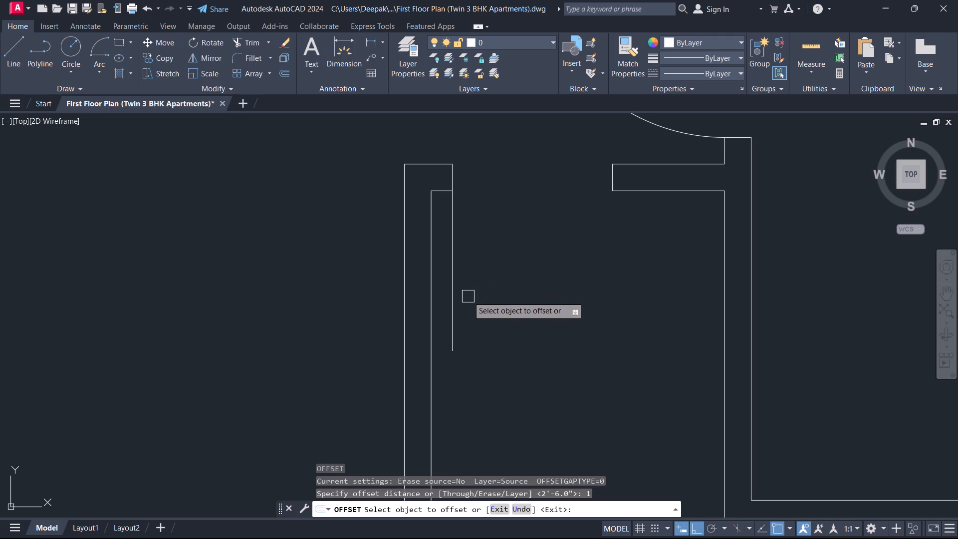
click(456, 296)
click(487, 289)
key(Escape)
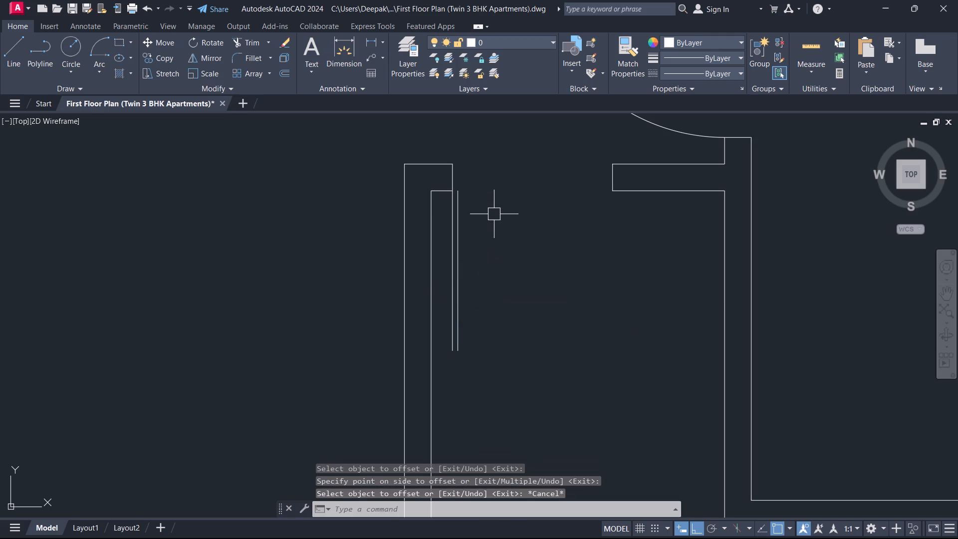
Draw a short line closing the north end of the small room's door leaf.
key(l)
key(space)
scroll(462, 191, up, 1)
click(456, 191)
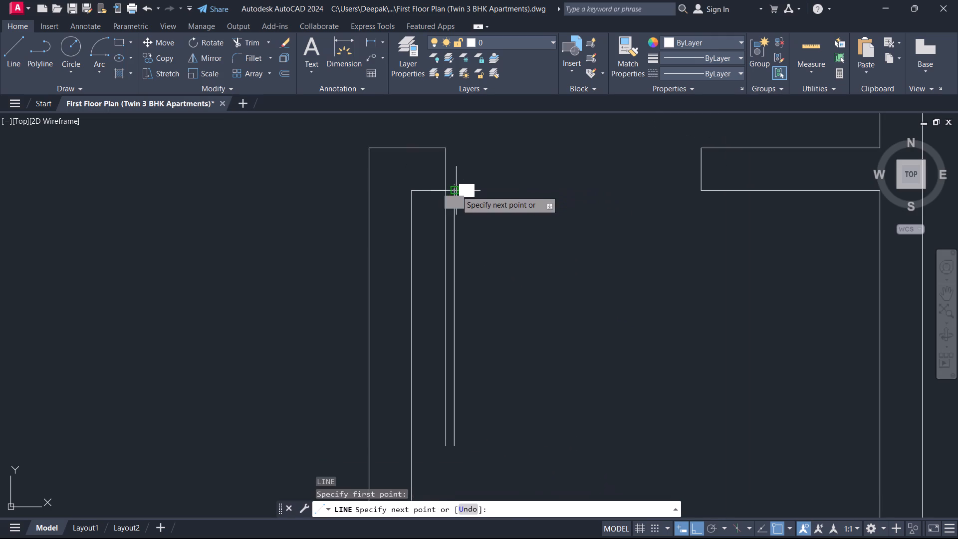
click(446, 192)
key(Escape)
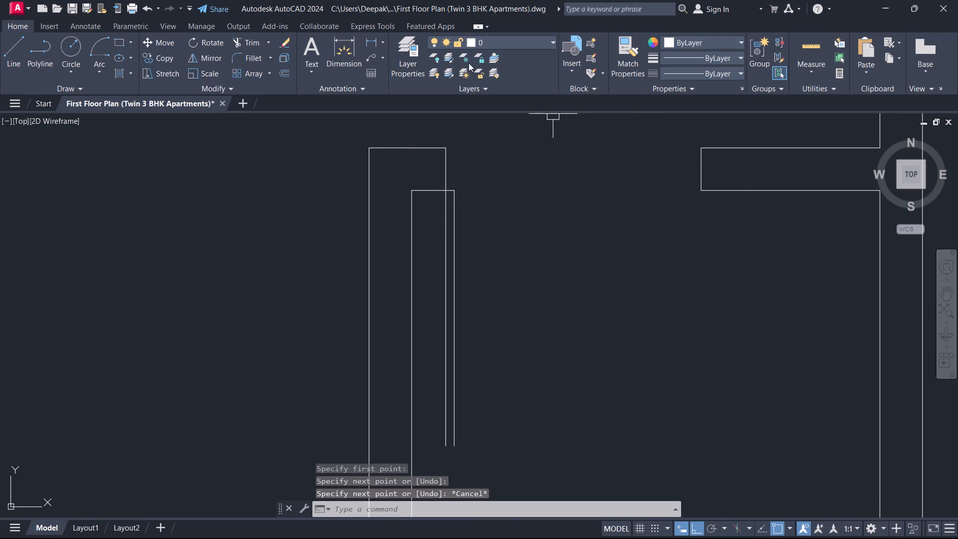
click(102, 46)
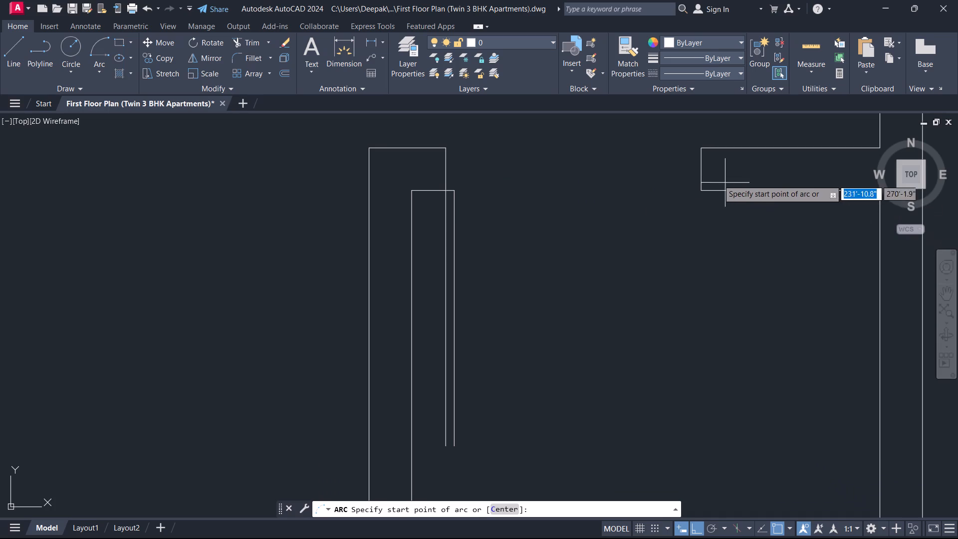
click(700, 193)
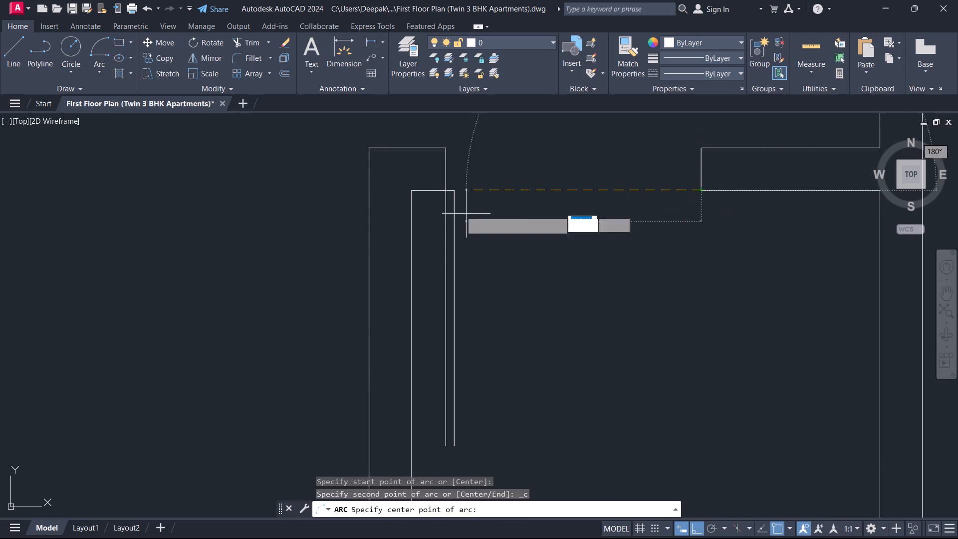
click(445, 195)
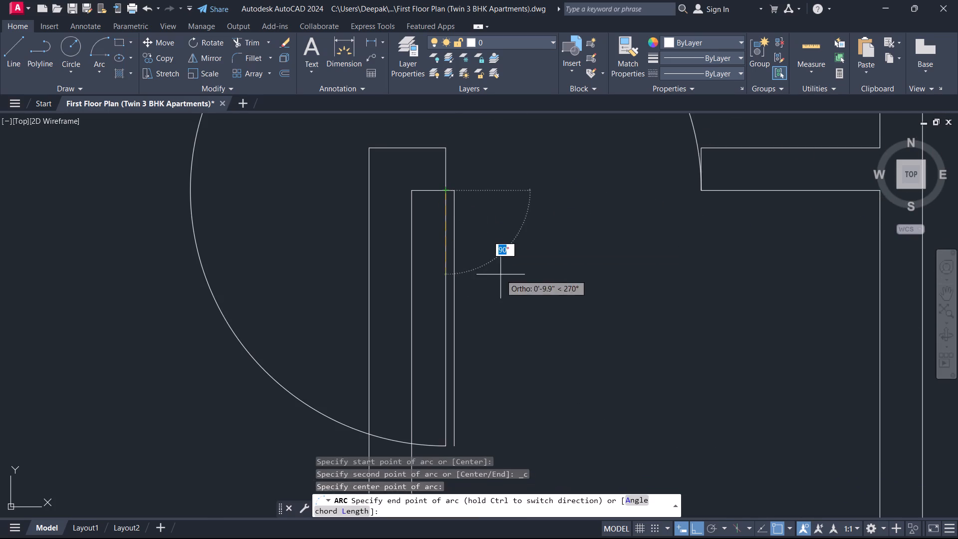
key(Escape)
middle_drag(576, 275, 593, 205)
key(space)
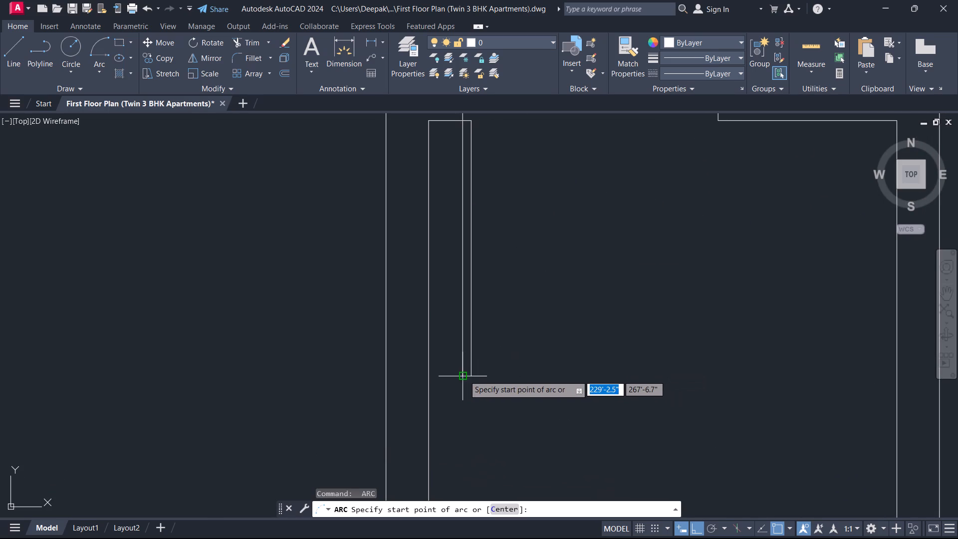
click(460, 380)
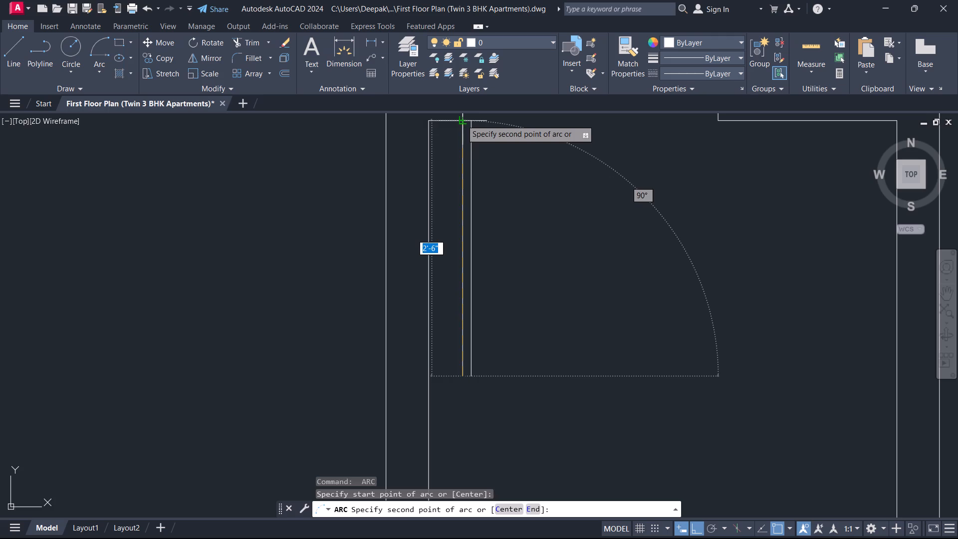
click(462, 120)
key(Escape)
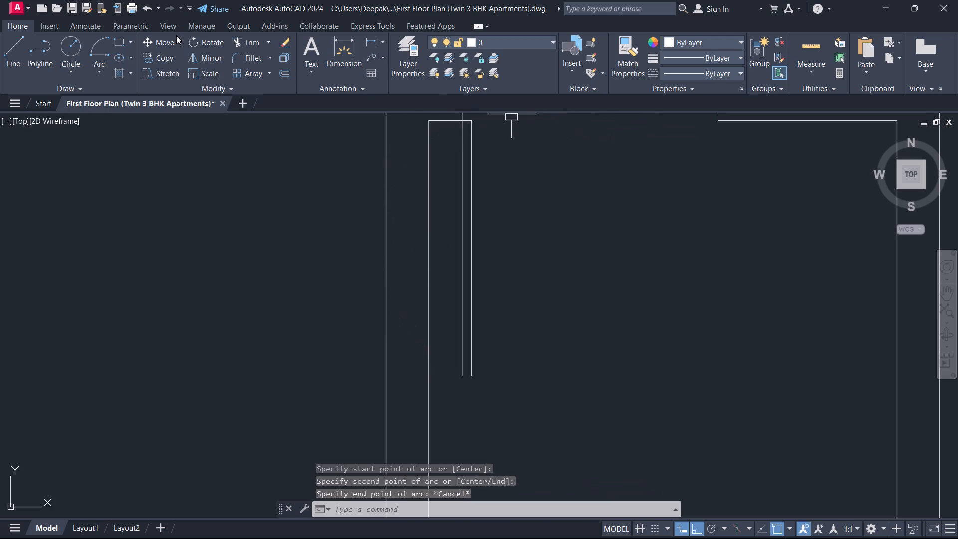
Draw the small room door's quarter-circle swing arc from the leaf's south end to the east jamb, centred on the west jamb's inner corner.
click(103, 48)
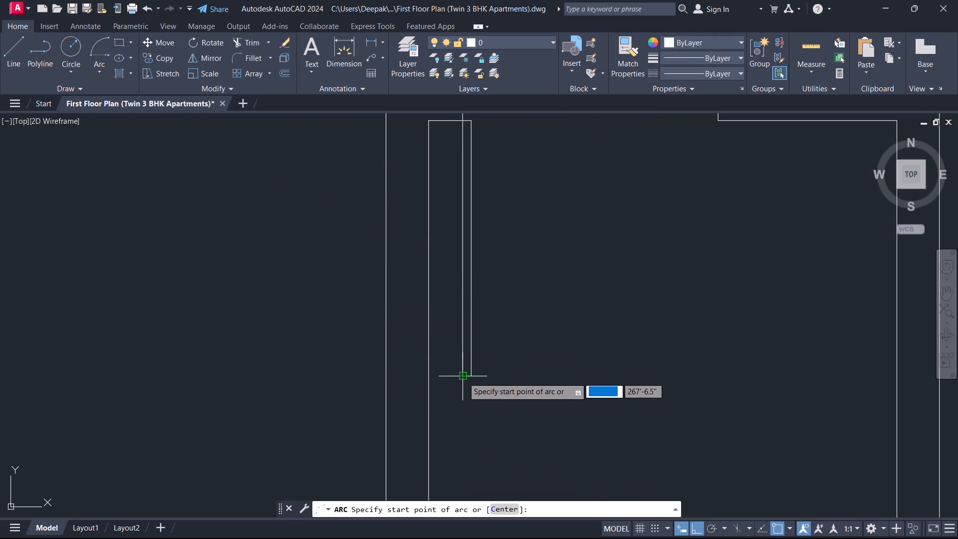
drag(463, 375, 461, 369)
scroll(445, 226, up, 1)
middle_drag(445, 226, 424, 317)
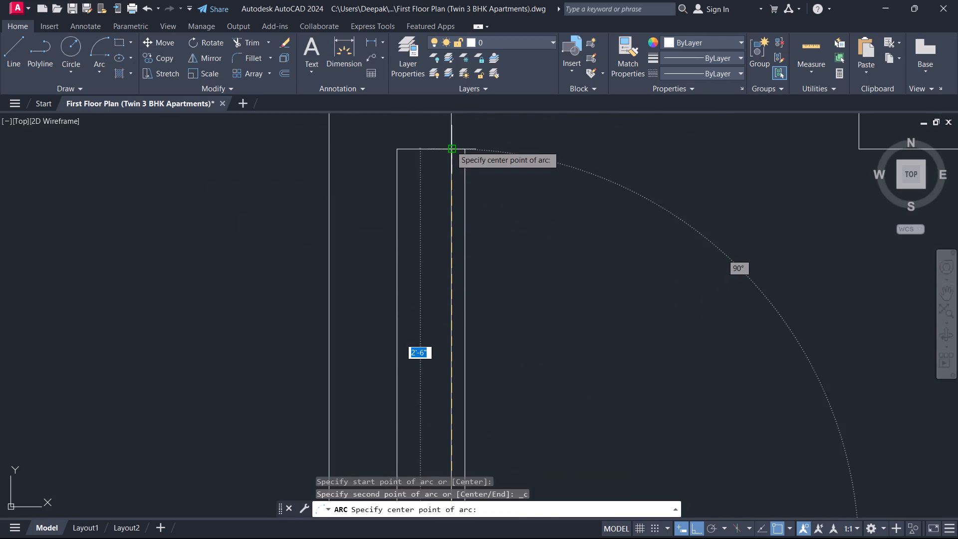
click(451, 145)
click(735, 175)
key(Escape)
scroll(721, 207, down, 2)
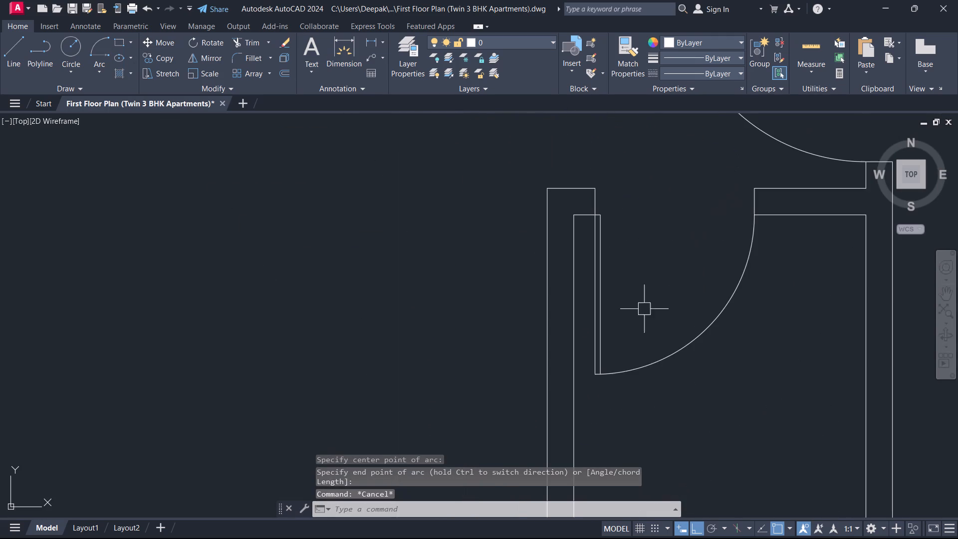
Trim the end of the leaf's east line that projects south of the swing arc.
scroll(623, 397, up, 4)
scroll(474, 263, up, 4)
scroll(565, 235, up, 4)
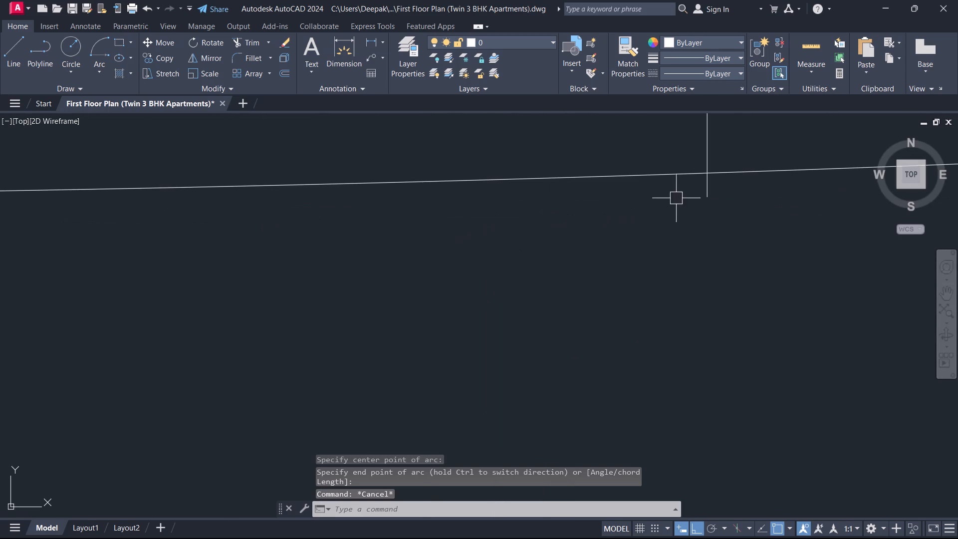
middle_drag(686, 195, 638, 242)
key(t)
key(r)
key(space)
click(647, 241)
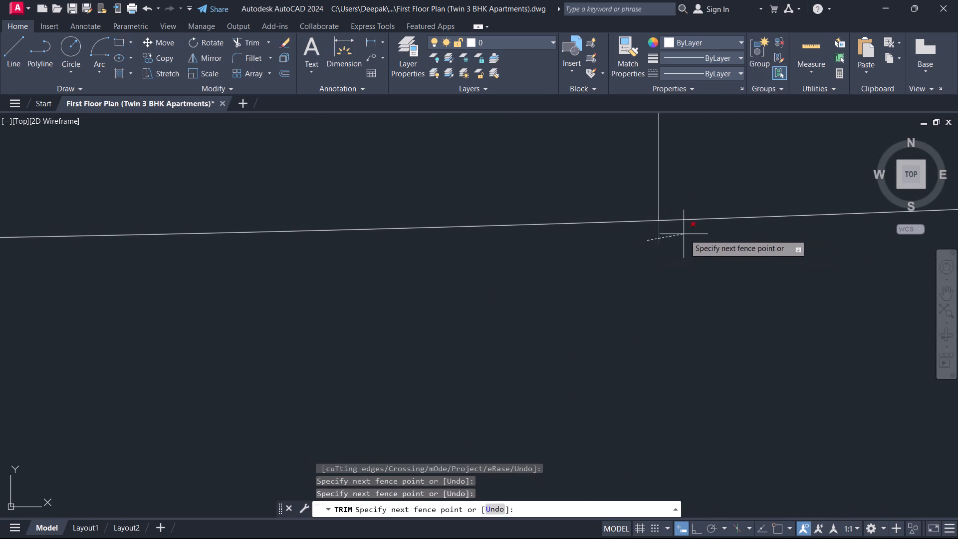
click(685, 234)
key(Escape)
Offset both short side lines of the outer south wall's recess 4" inward, towards the recess's centre.
scroll(688, 178, down, 8)
middle_drag(695, 156, 479, 345)
scroll(479, 345, down, 1)
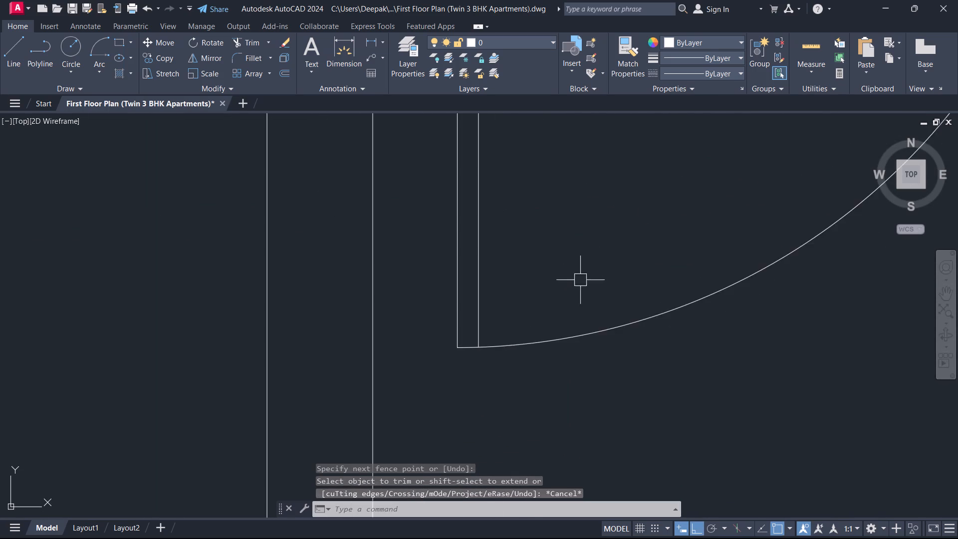
scroll(583, 277, down, 4)
scroll(627, 259, down, 3)
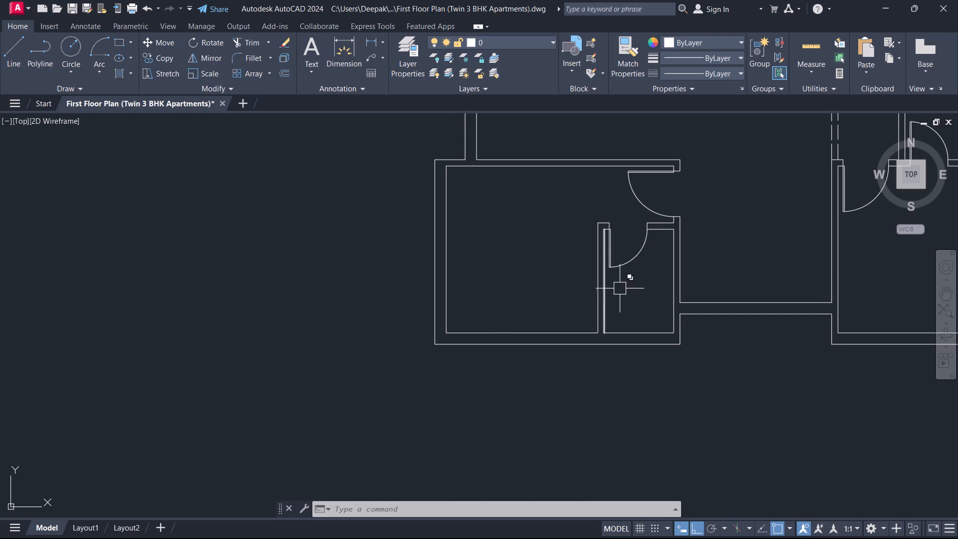
middle_drag(620, 288, 563, 267)
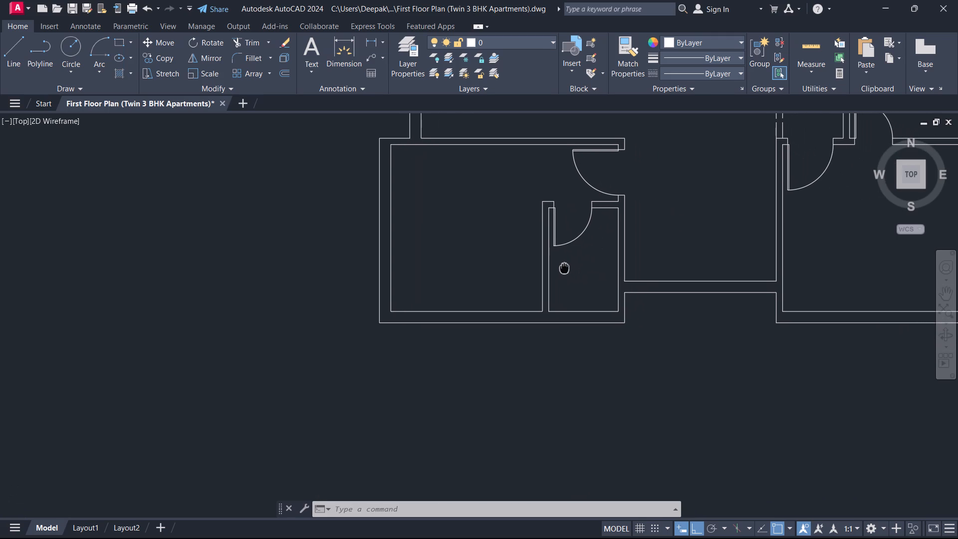
middle_drag(563, 267, 485, 282)
scroll(671, 340, up, 1)
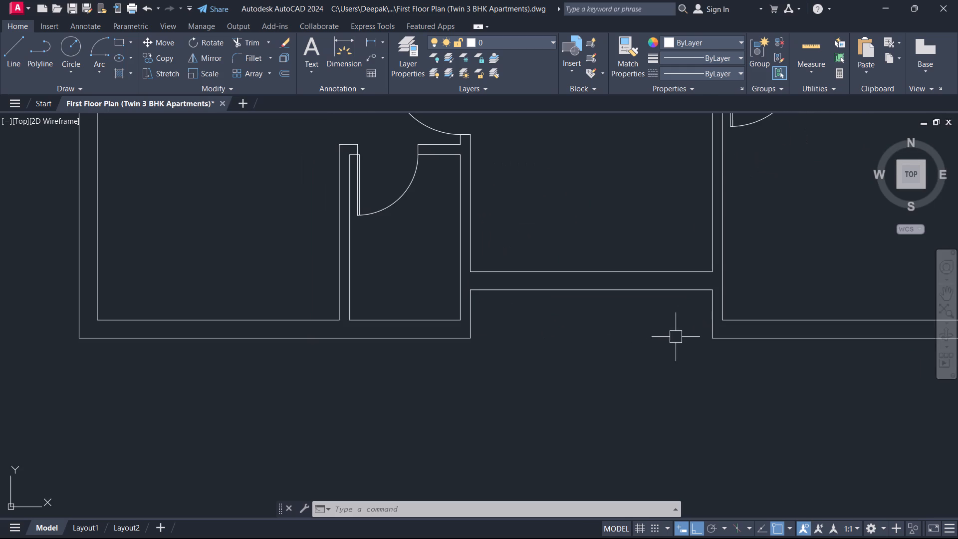
scroll(681, 330, up, 1)
text(O)
key(space)
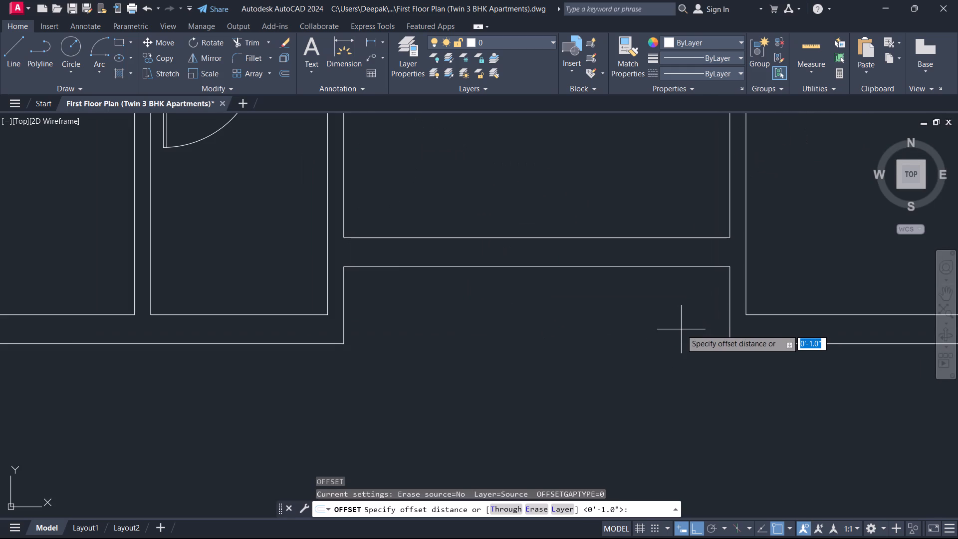
key(4)
key(Return)
drag(728, 315, 719, 314)
click(641, 326)
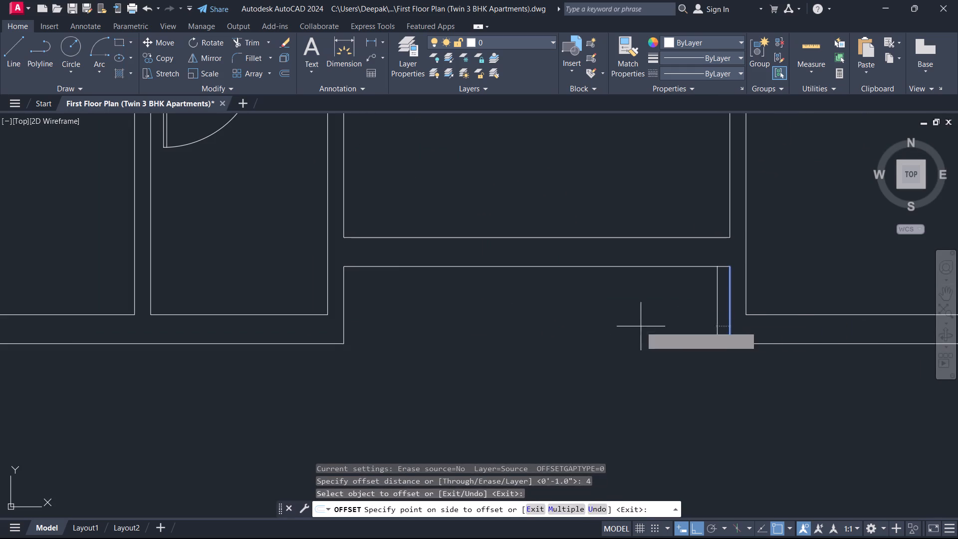
click(340, 310)
click(415, 309)
key(Escape)
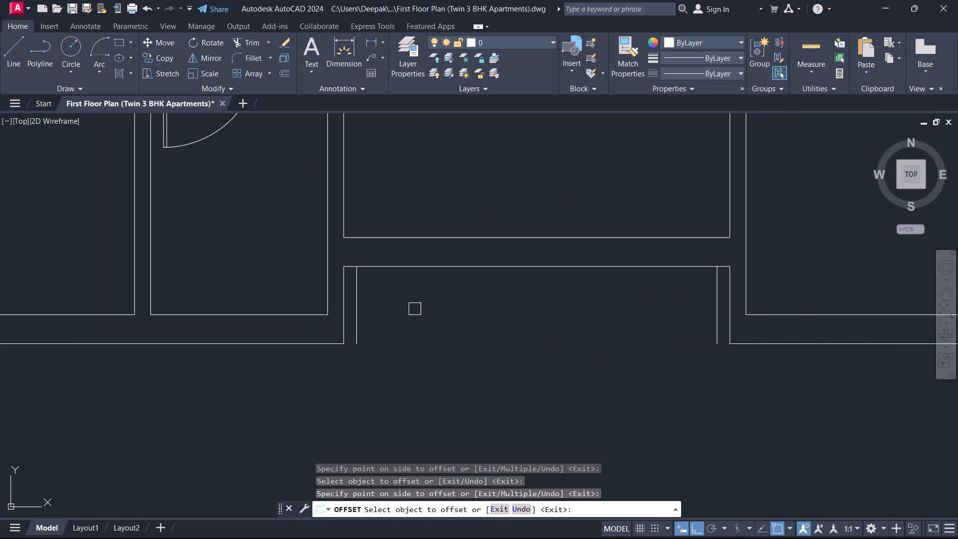
Trim away the recess's original side lines together with the excess ends of its north line beyond the offset lines.
text(TR)
key(space)
scroll(365, 308, up, 2)
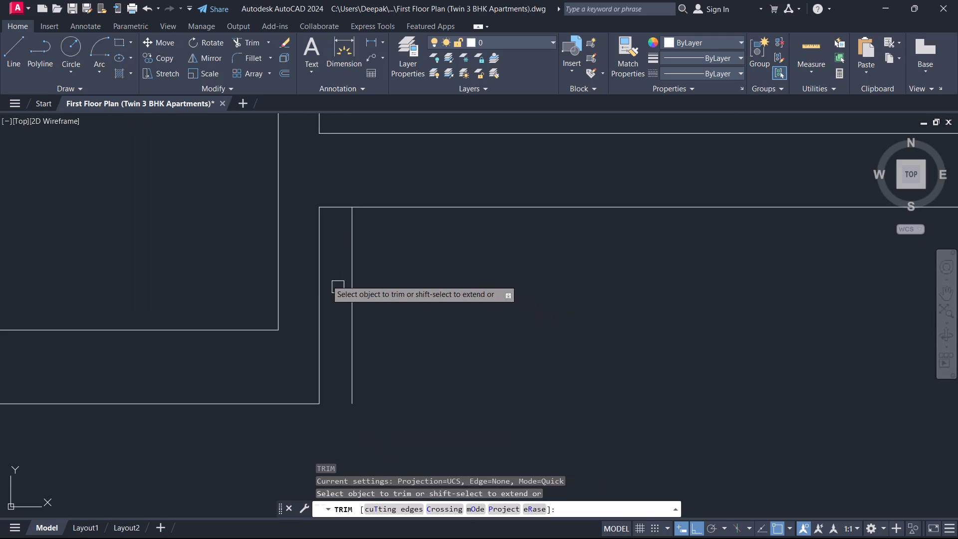
drag(296, 271, 312, 245)
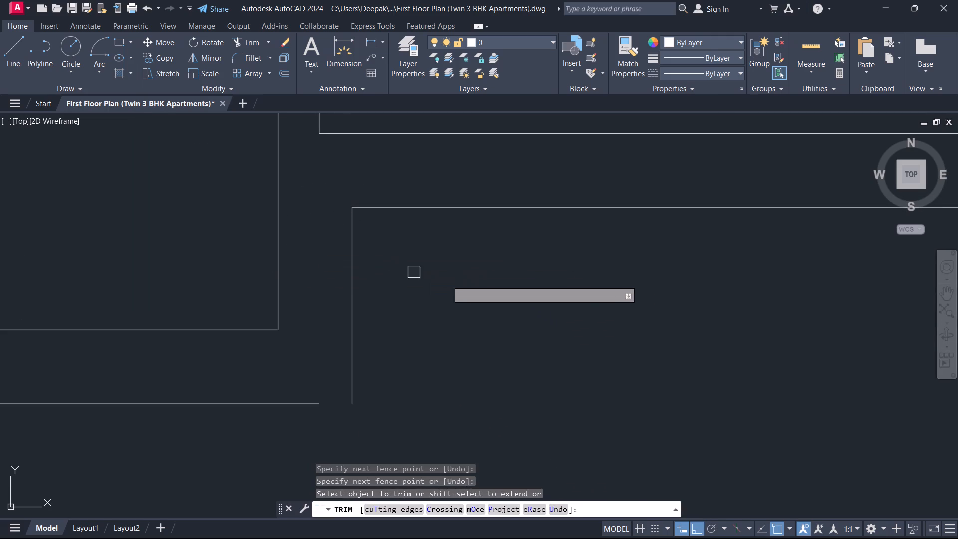
scroll(527, 281, down, 1)
middle_drag(528, 281, 300, 325)
scroll(584, 335, down, 1)
scroll(689, 317, up, 3)
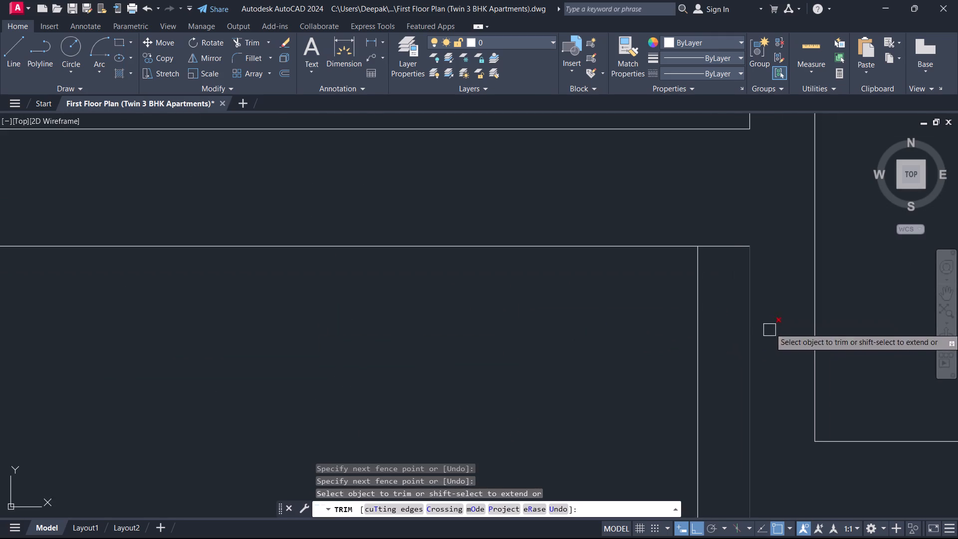
drag(771, 326, 733, 217)
key(Escape)
Extend the outer south wall lines on both sides of the recess to meet its new side lines.
scroll(718, 233, down, 4)
middle_drag(546, 349, 652, 328)
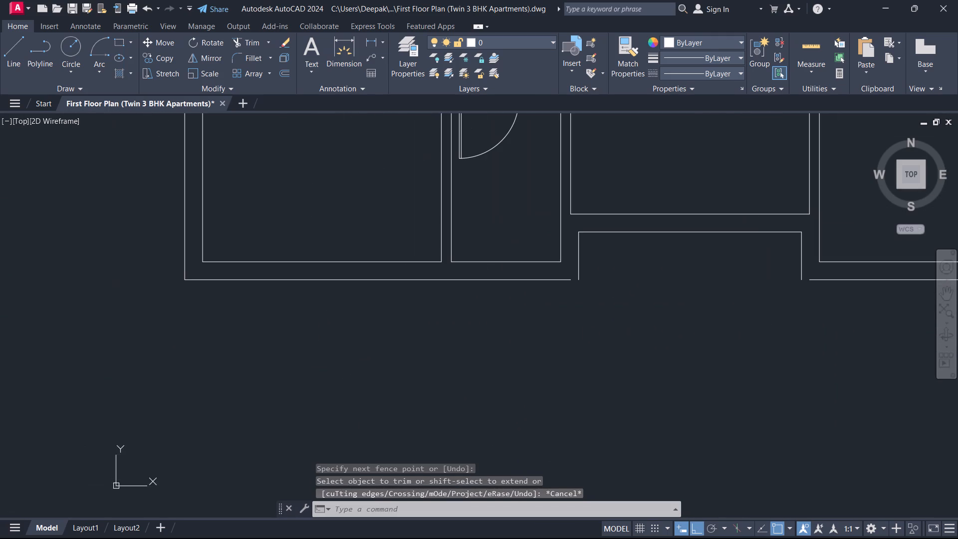
key(space)
key(Escape)
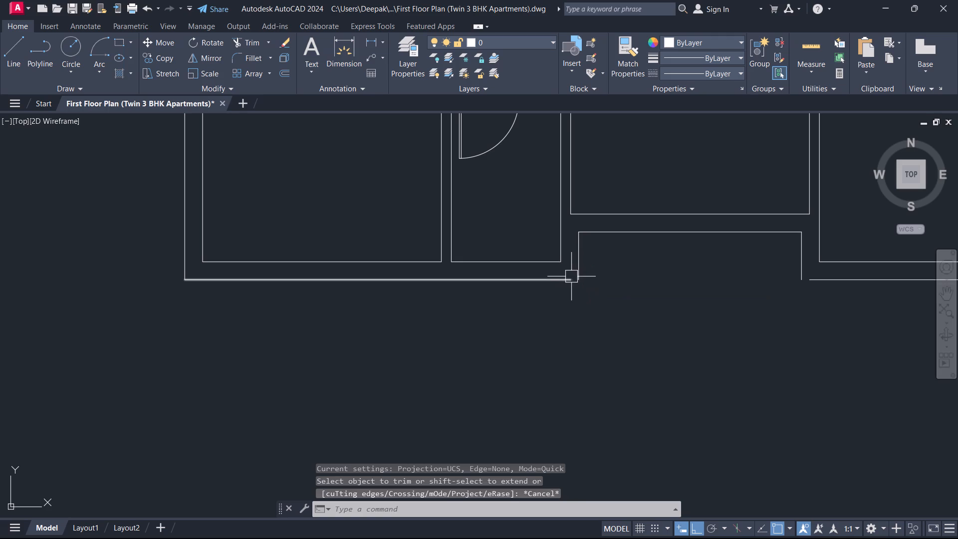
text(EX)
key(space)
click(560, 282)
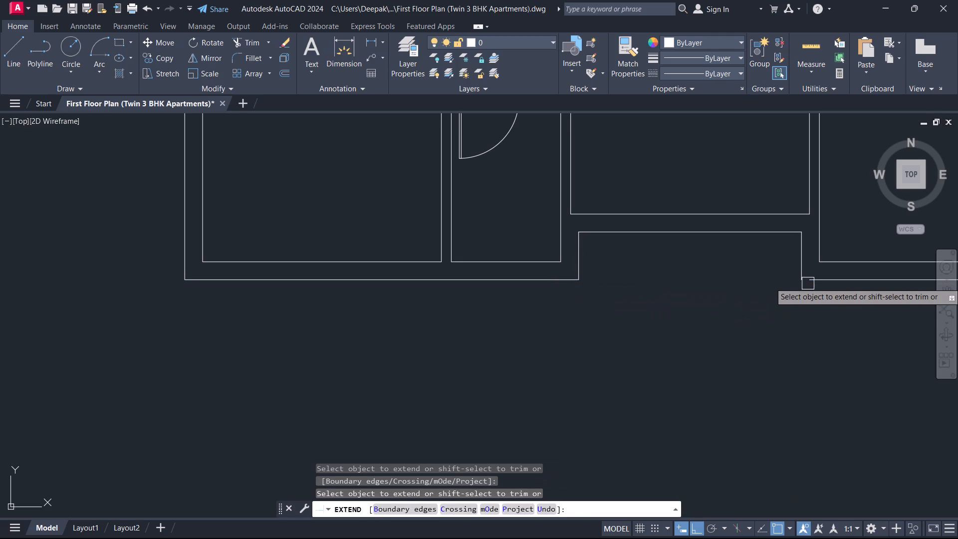
click(824, 285)
key(Escape)
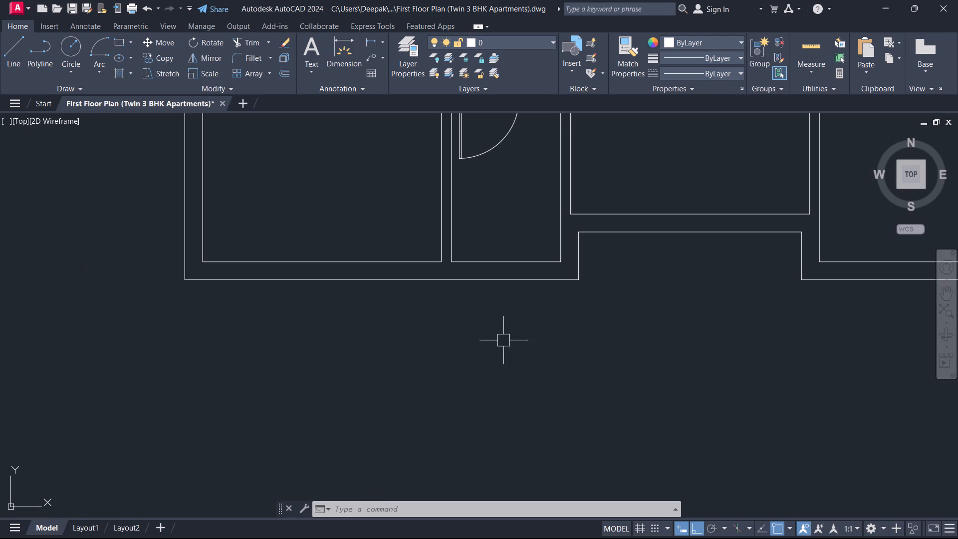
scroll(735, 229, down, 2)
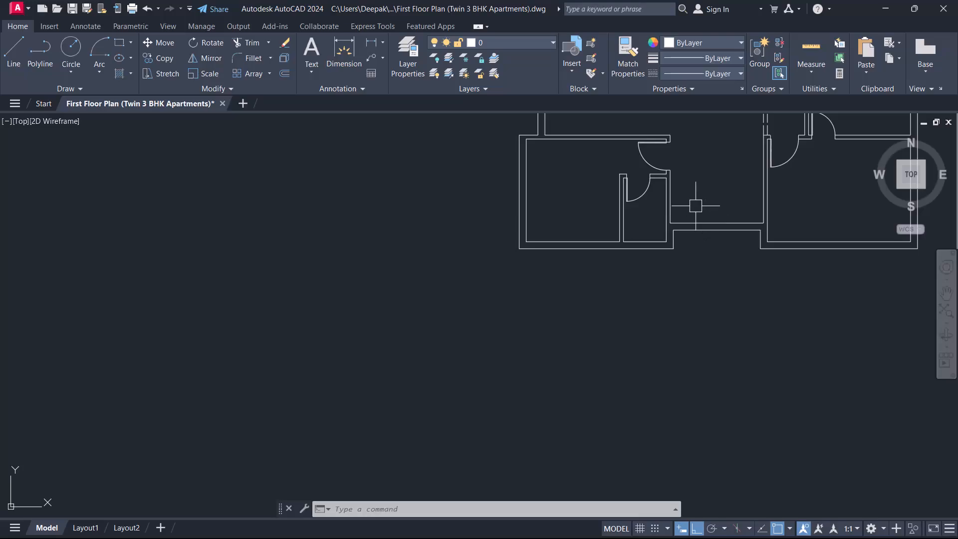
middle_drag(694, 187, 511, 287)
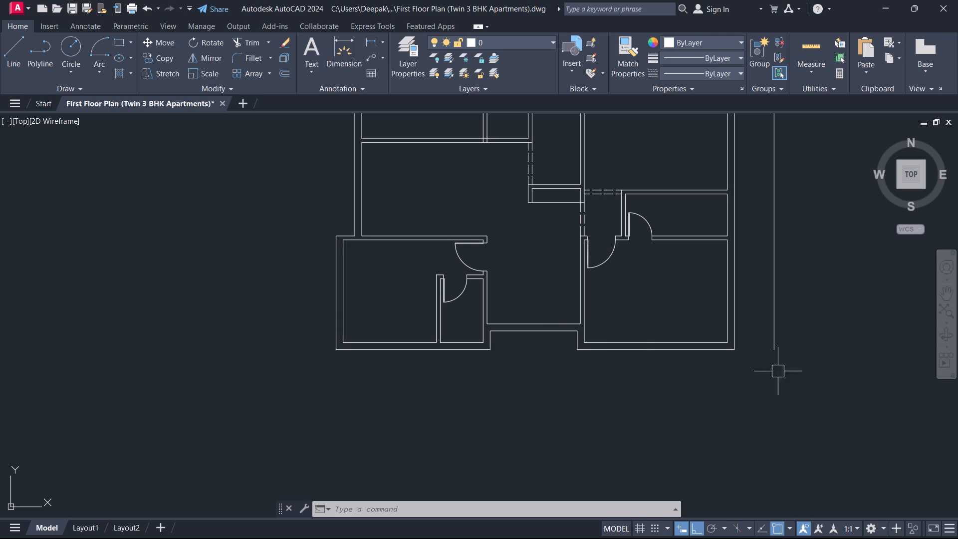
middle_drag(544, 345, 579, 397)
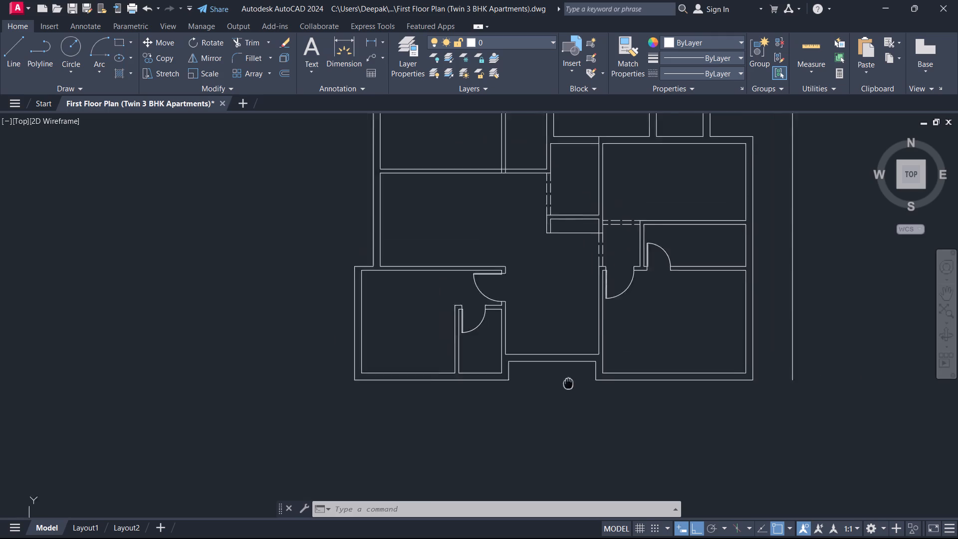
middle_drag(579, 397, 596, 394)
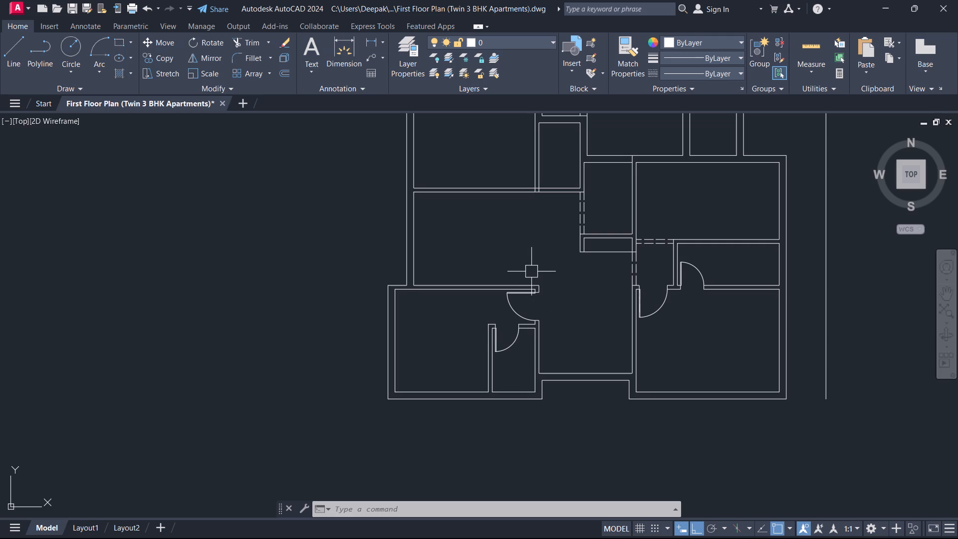